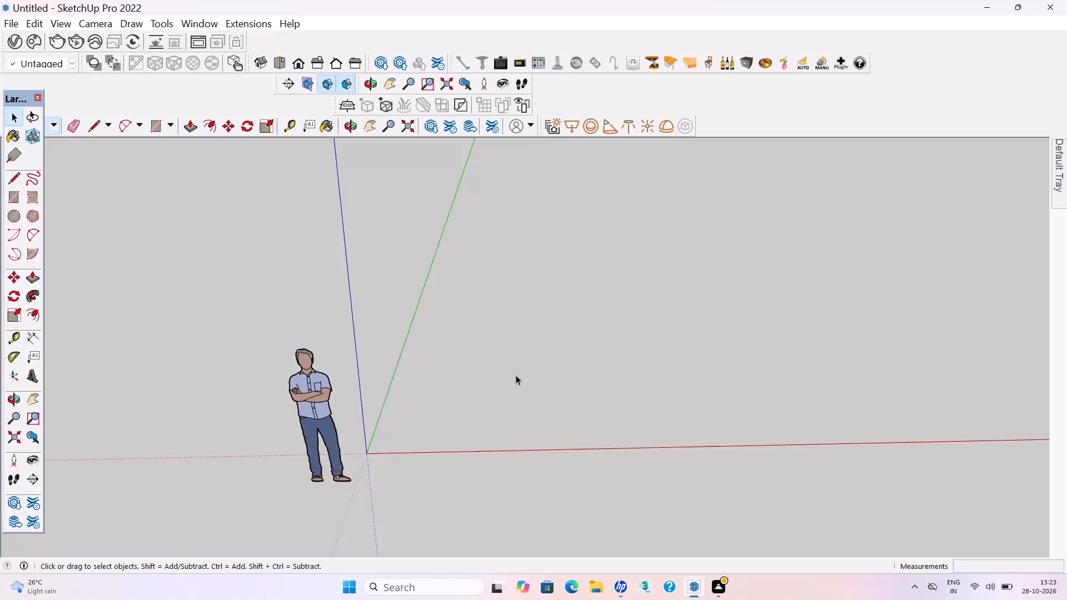
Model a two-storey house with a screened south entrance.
Create two guides parallel to the green axis: one about 1' 9" along the red direction, another 9" beyond it.
scroll(516, 375, "up", 1)
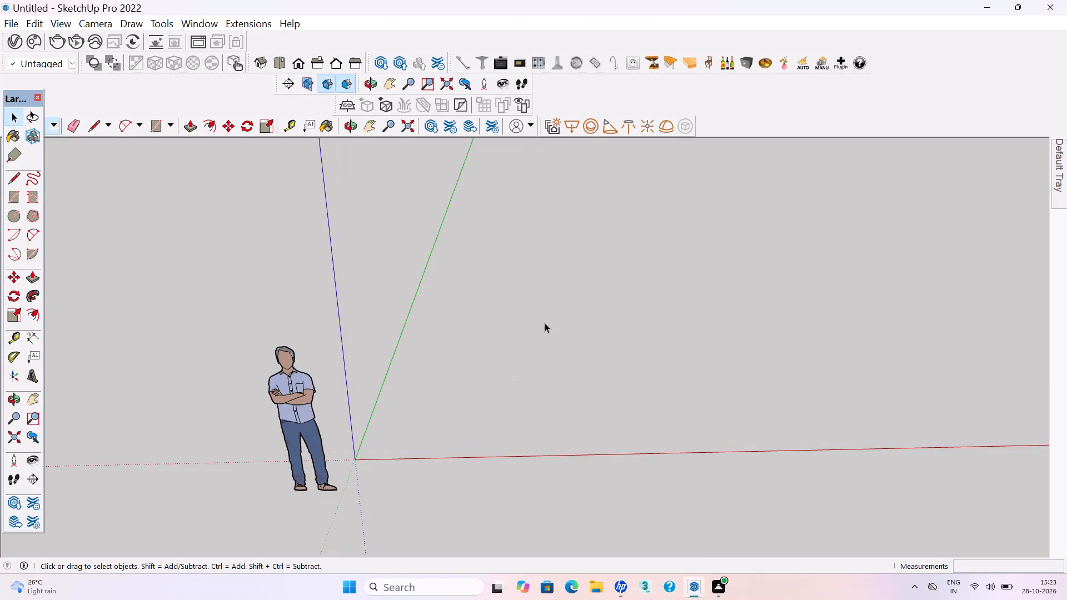
scroll(468, 406, "up", 2)
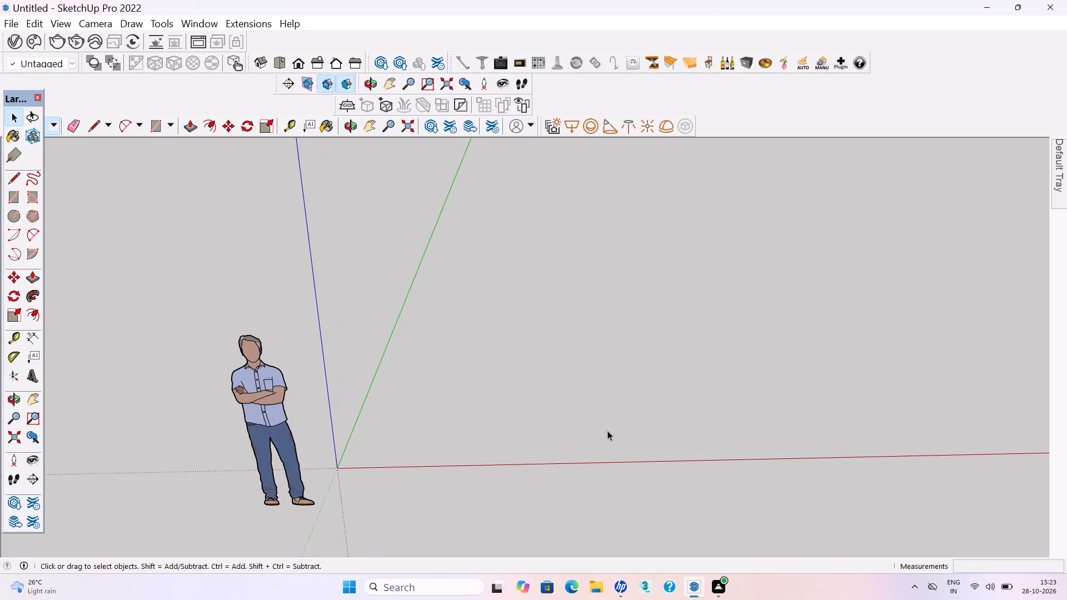
key("h")
left_click_drag(430, 406, 520, 432)
key("t")
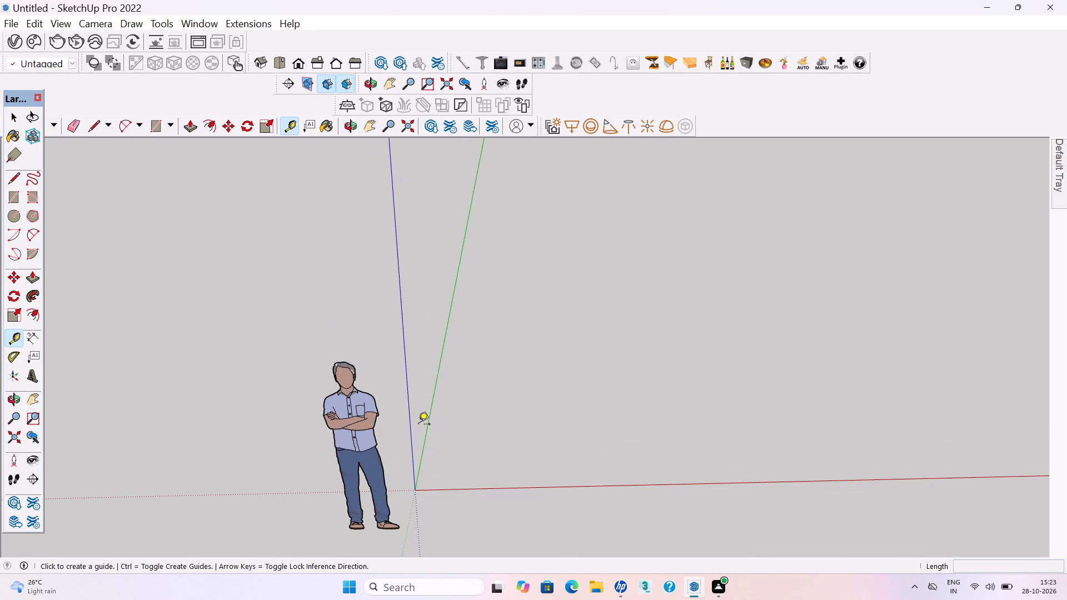
left_click(424, 434)
left_click(469, 436)
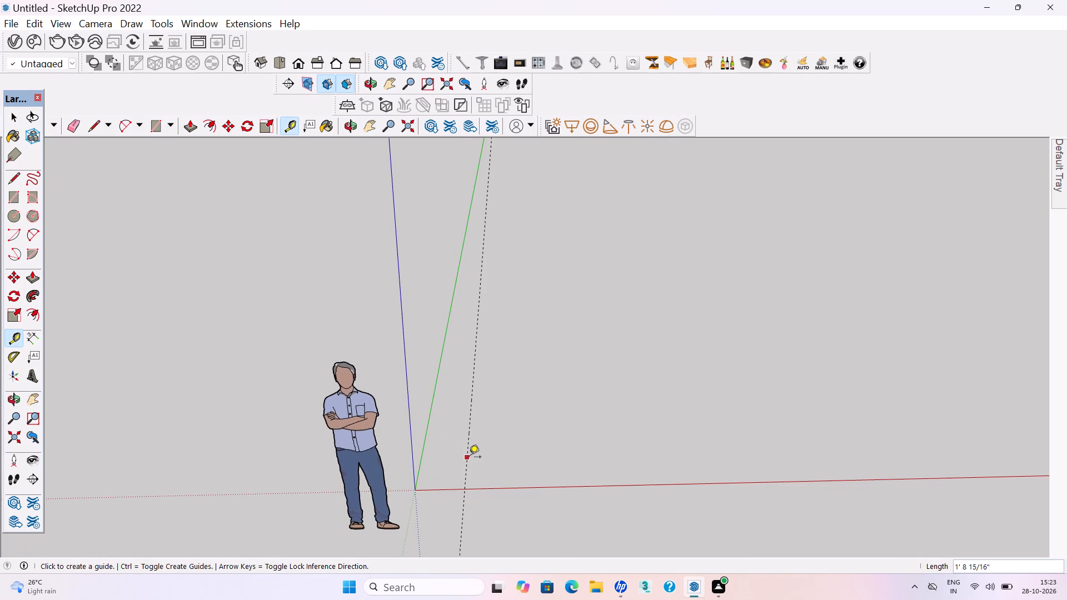
left_click(469, 458)
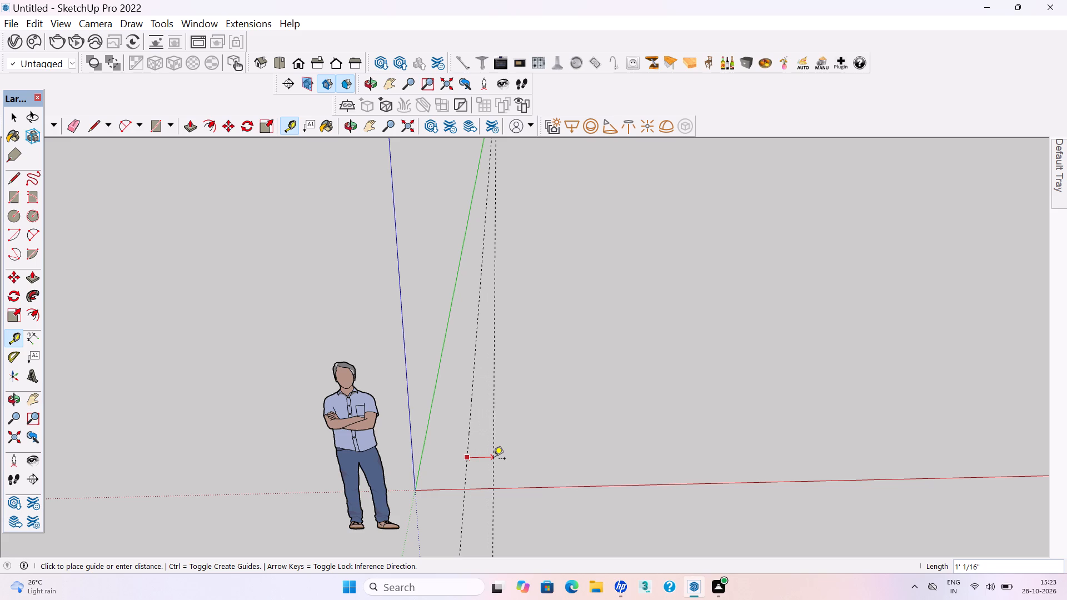
type("9\"")
key("Return")
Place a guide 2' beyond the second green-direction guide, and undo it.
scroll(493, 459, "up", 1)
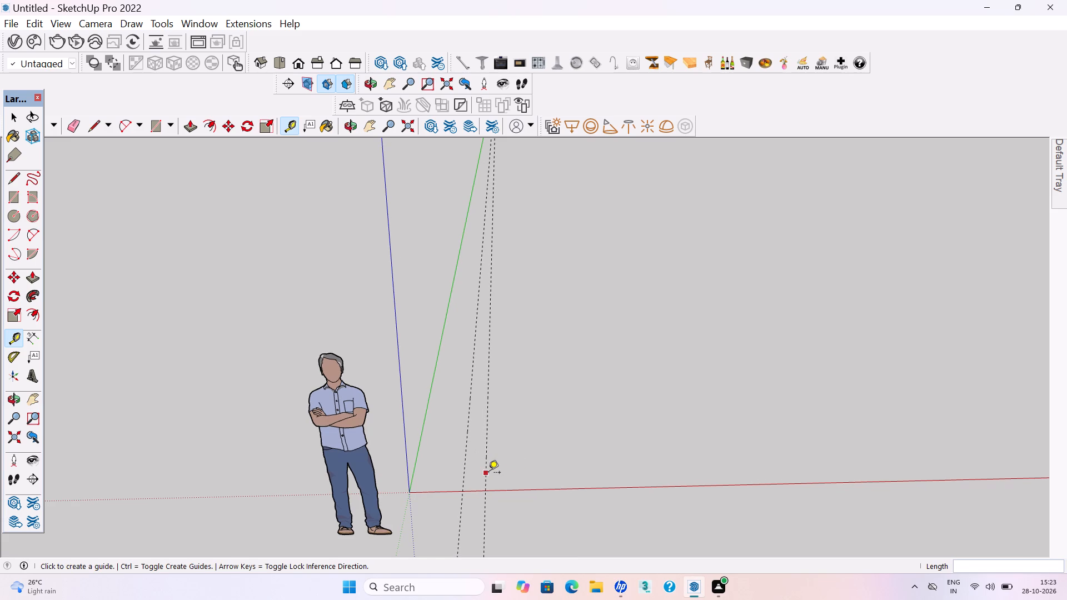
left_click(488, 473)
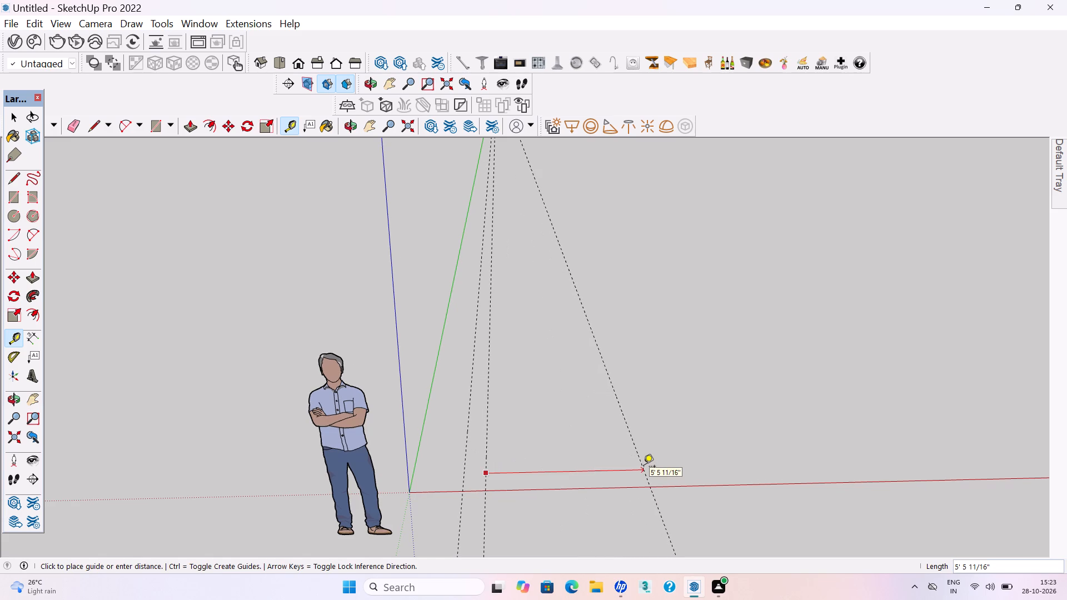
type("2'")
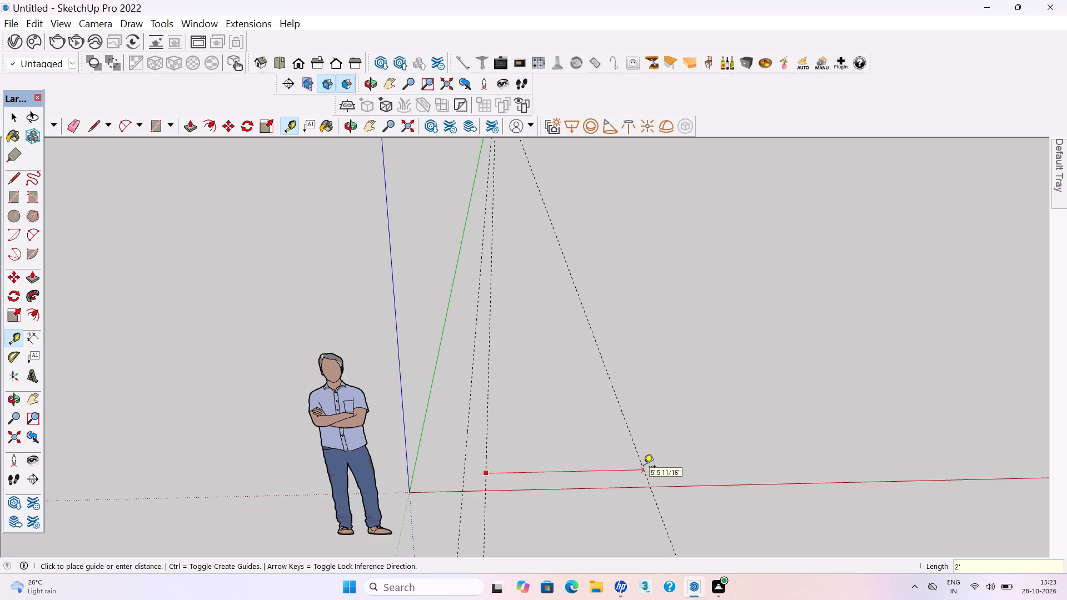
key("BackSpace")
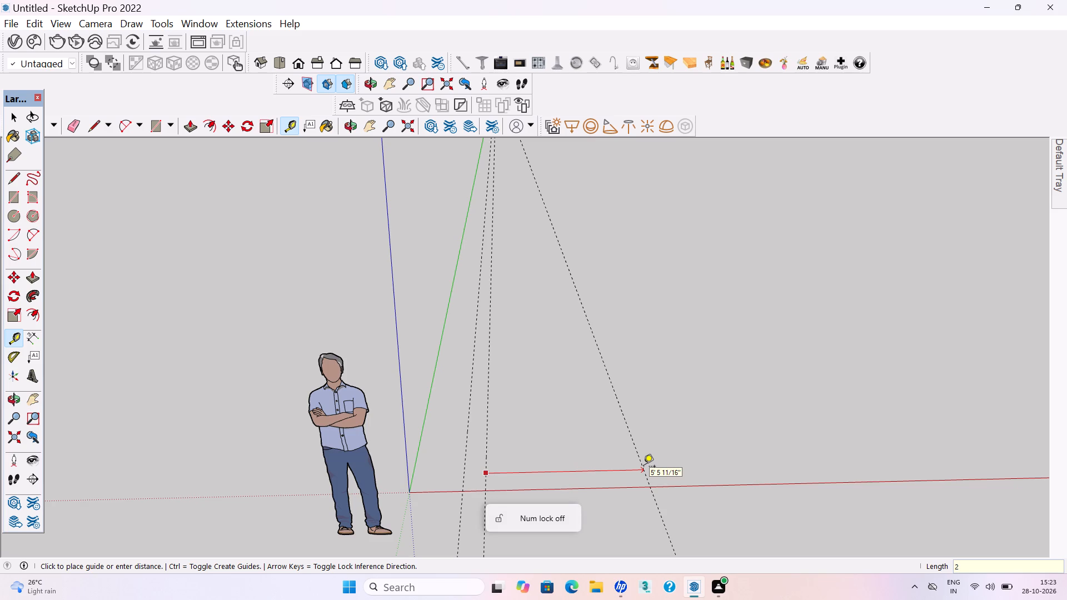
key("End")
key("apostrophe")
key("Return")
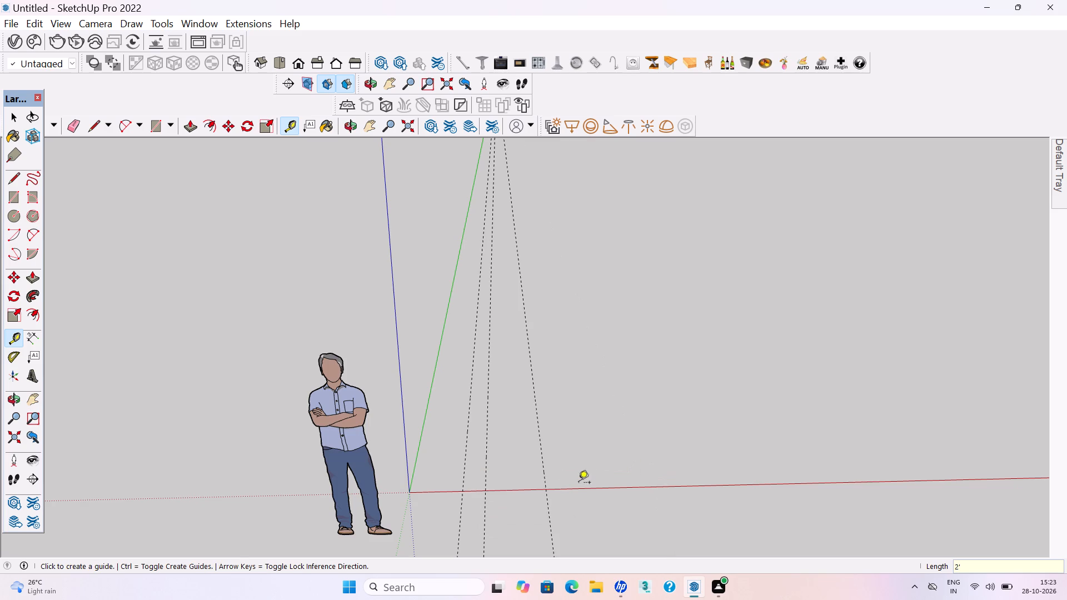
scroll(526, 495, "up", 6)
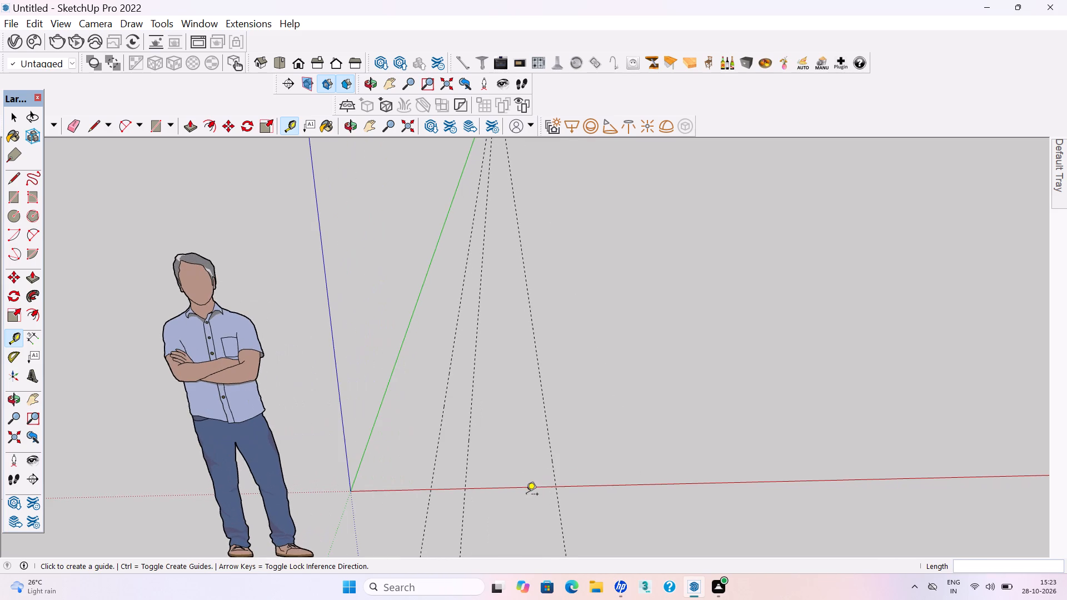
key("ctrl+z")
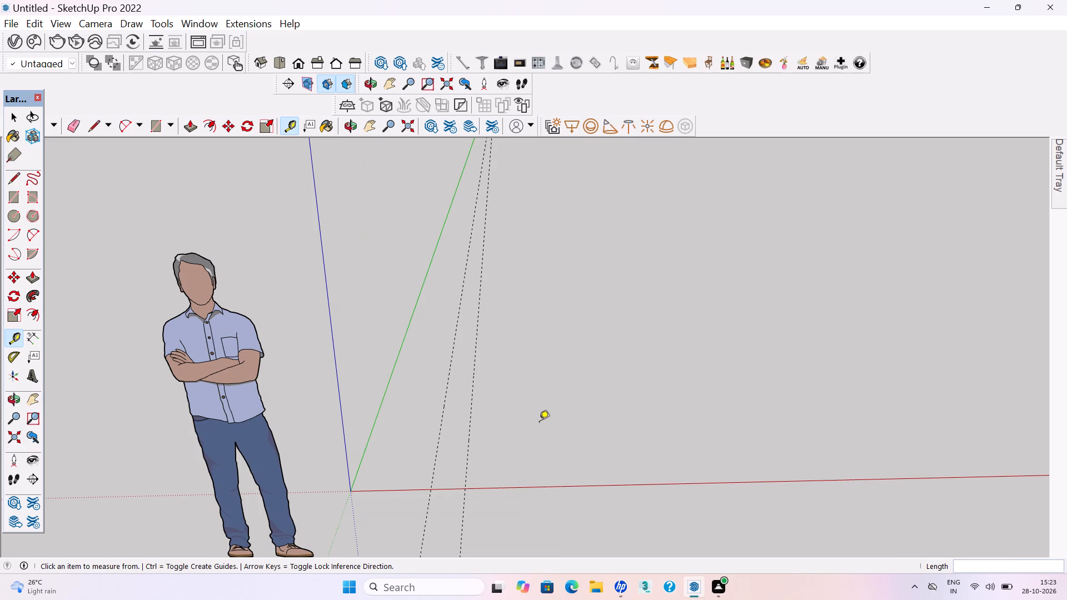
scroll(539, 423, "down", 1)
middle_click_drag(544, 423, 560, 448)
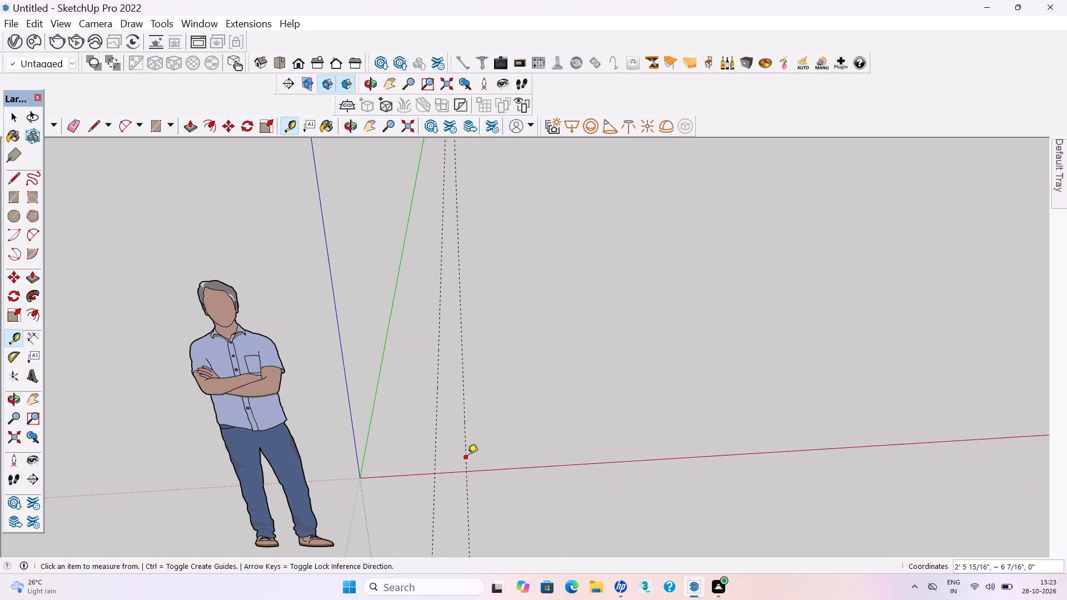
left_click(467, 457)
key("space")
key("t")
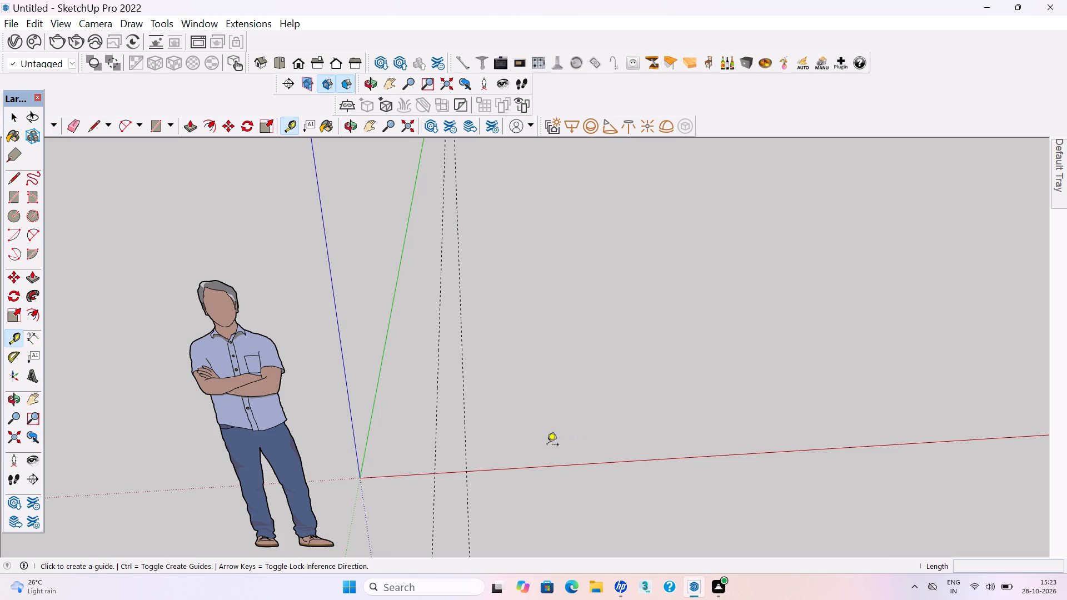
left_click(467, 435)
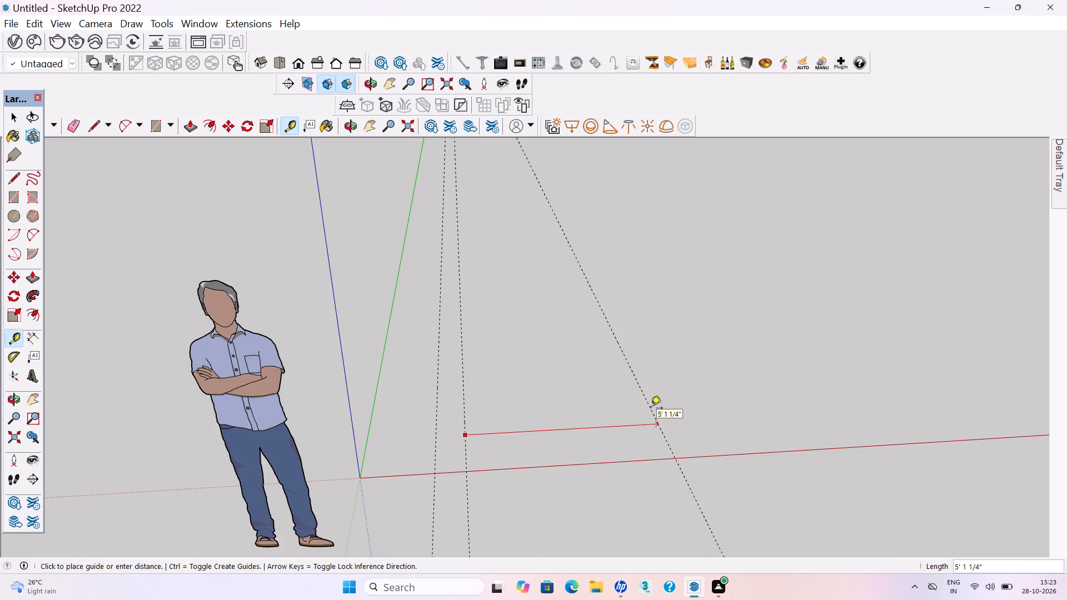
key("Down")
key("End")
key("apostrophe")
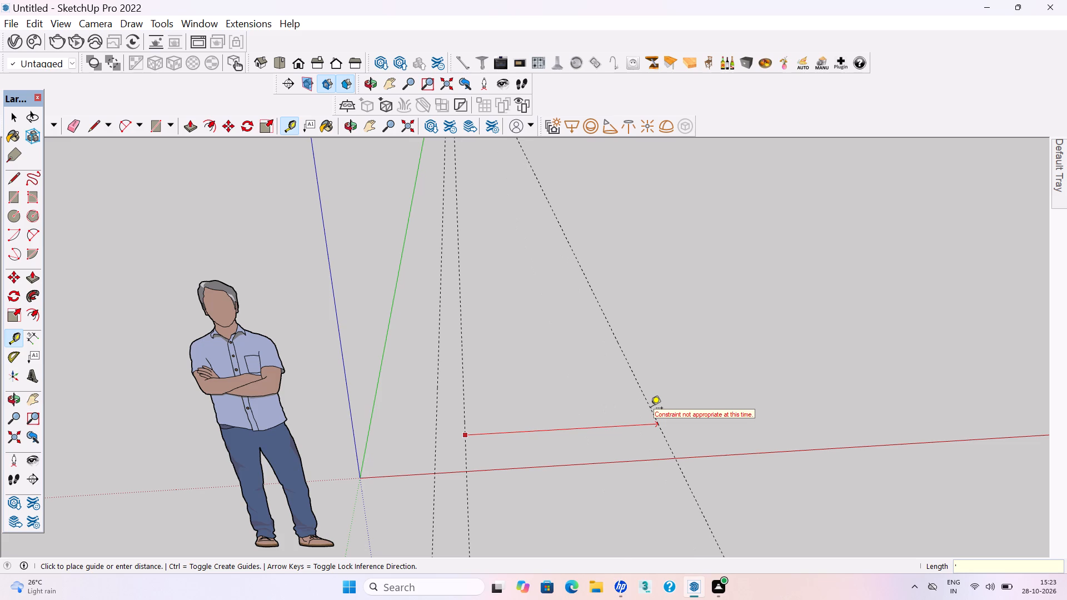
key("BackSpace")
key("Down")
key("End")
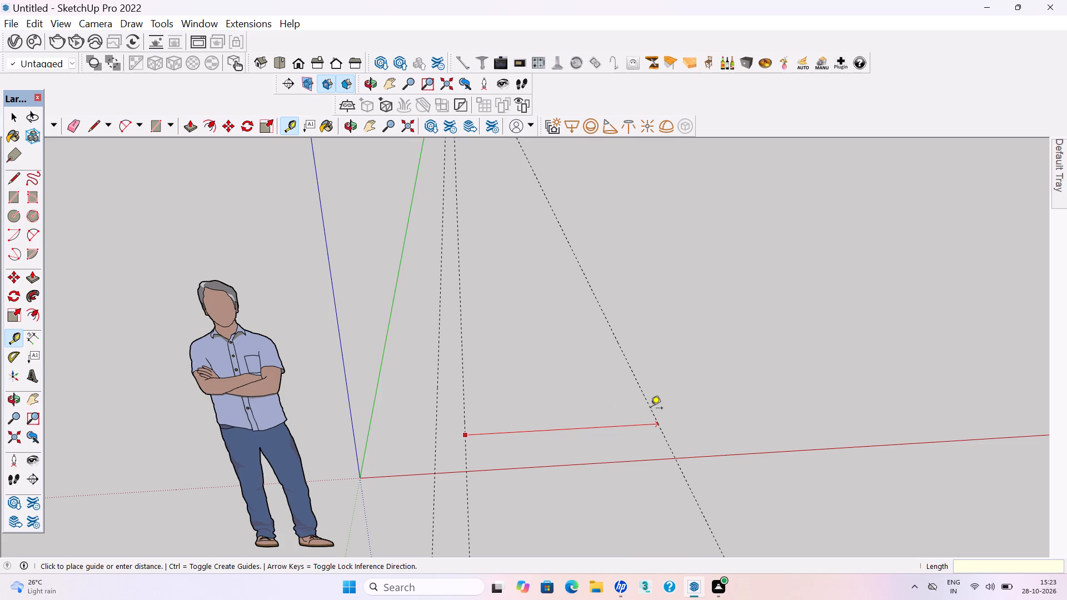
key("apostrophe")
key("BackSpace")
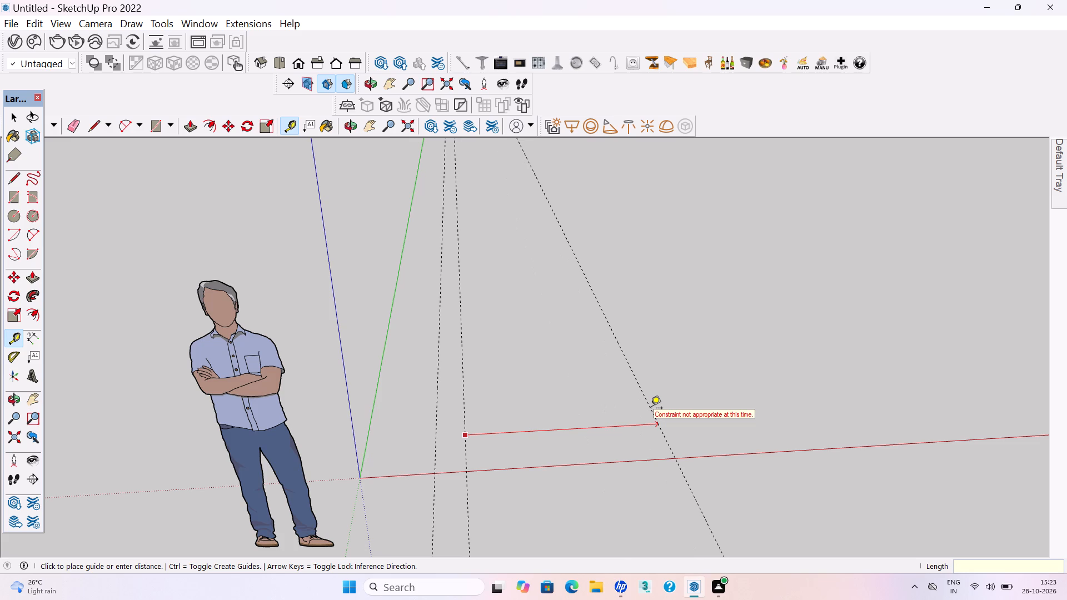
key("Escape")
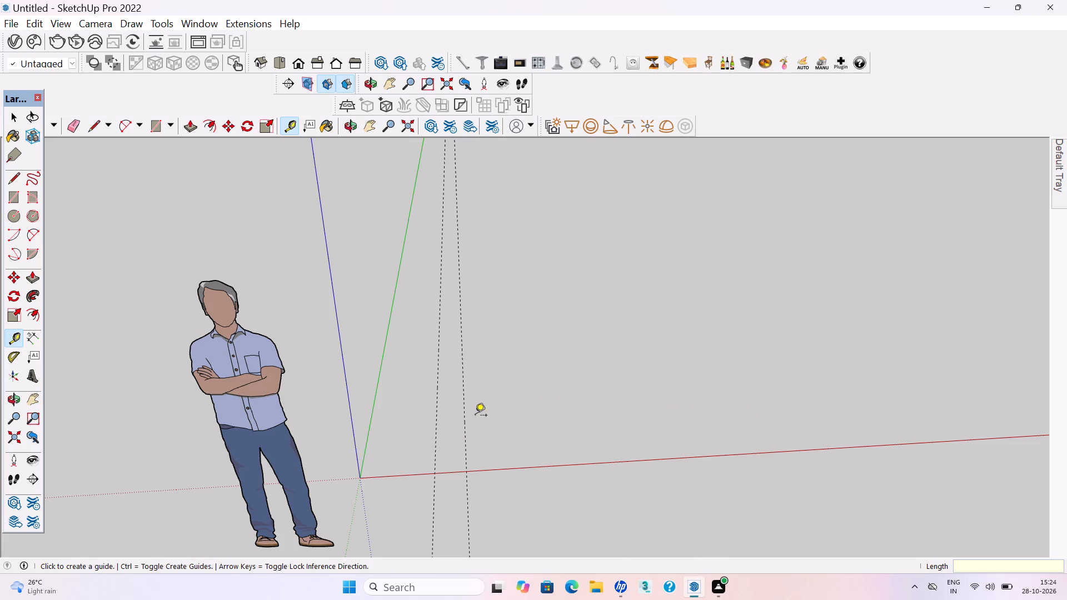
Offset a guide 21' along the red direction from the second green-direction guide.
left_click(462, 398)
key("Down")
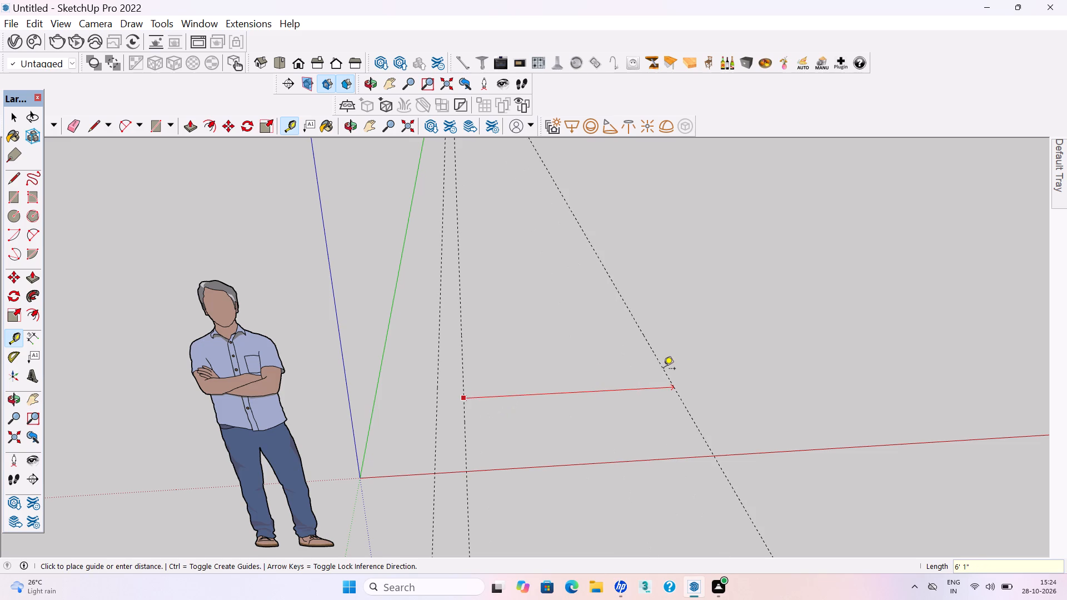
key("Down")
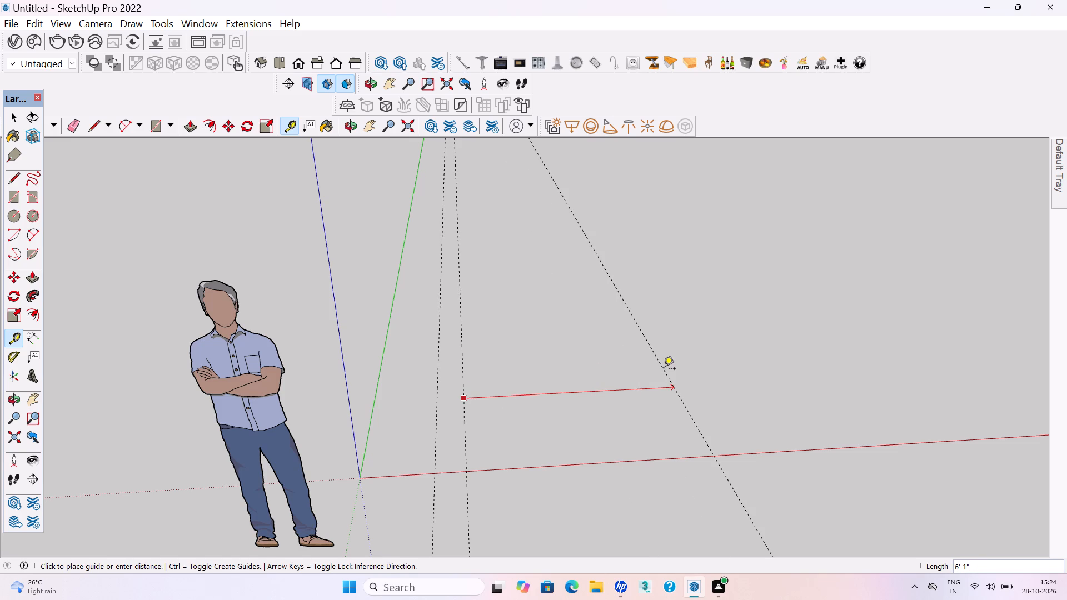
key("BackSpace")
key("BackSpace")
key("BackSpace")
key("Down")
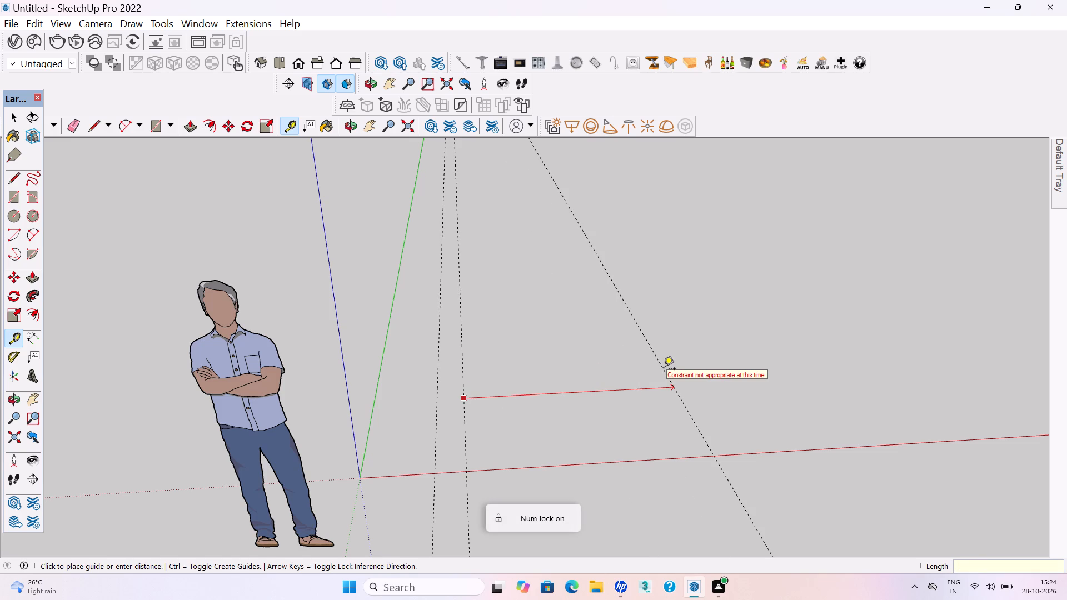
key("2")
type("1'")
key("Return")
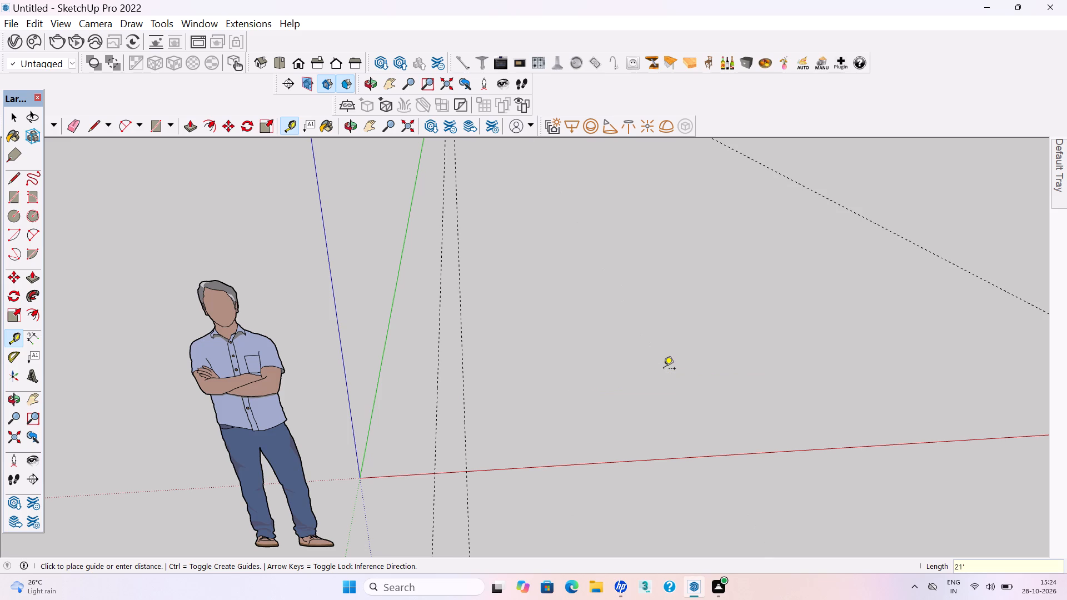
Add a guide 9" outside the 21' guide, parallel to the green axis.
scroll(432, 404, "down", 14)
middle_click_drag(605, 352, 579, 393)
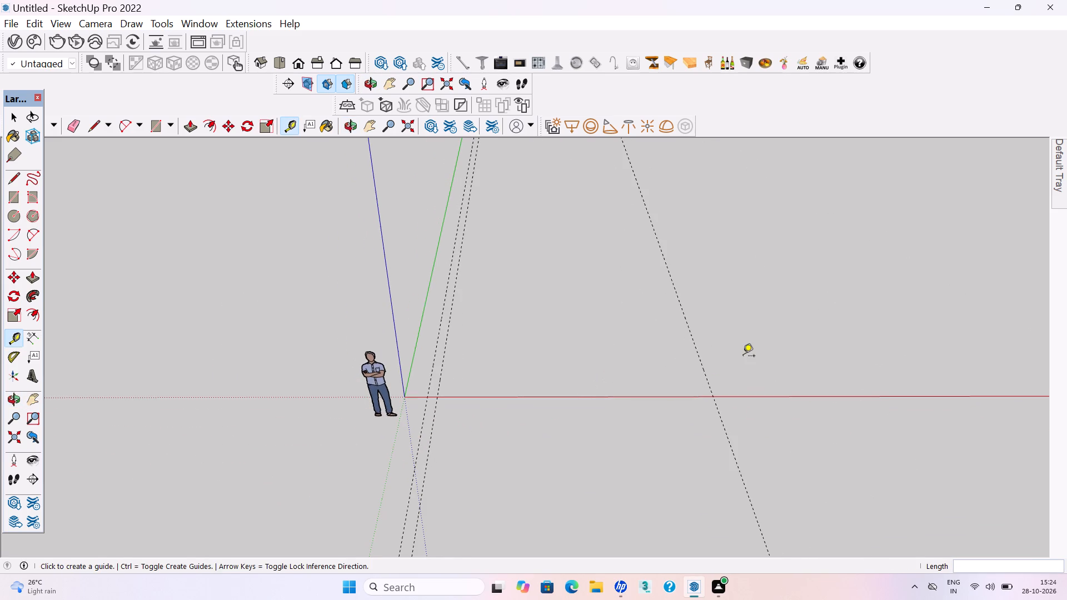
left_click(701, 368)
key("9")
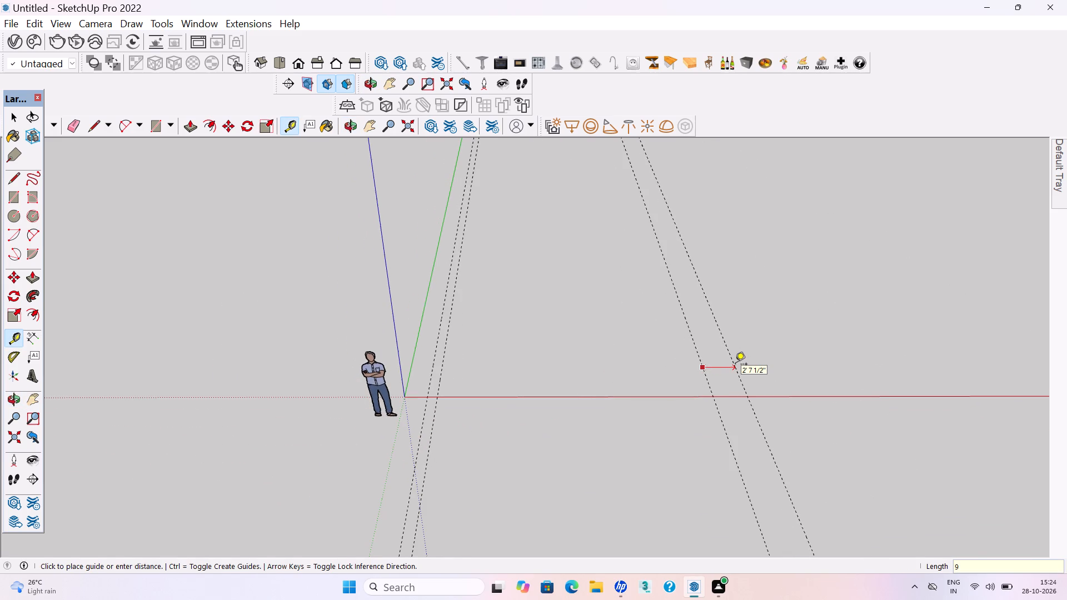
key("shift+quotedbl")
key("Return")
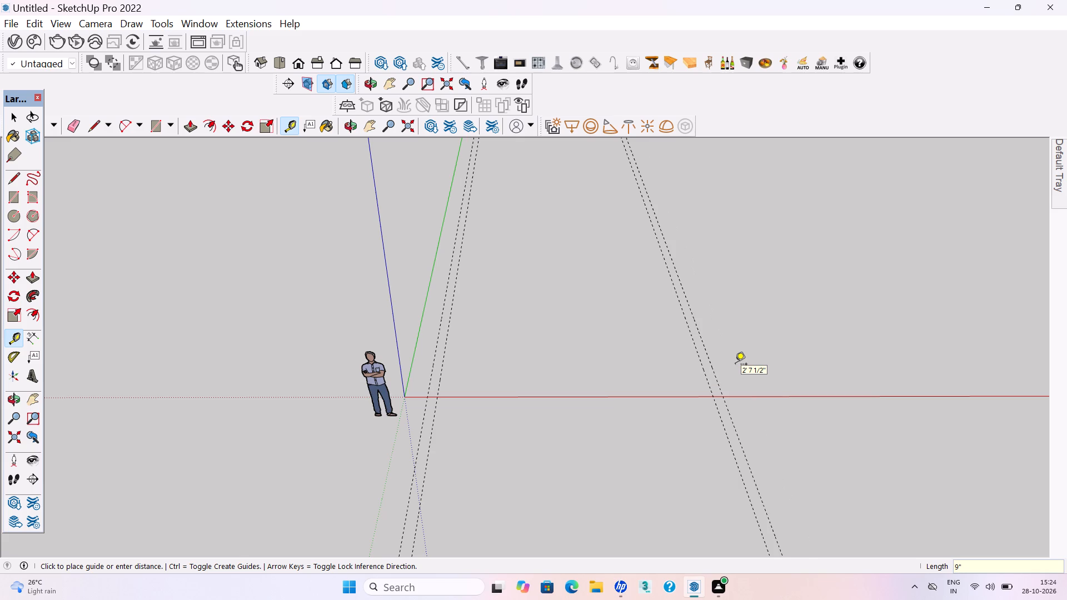
Create two guides parallel to the red axis: one about 3' 4" along the green direction, another 9" beyond it.
left_click(624, 395)
left_click(621, 369)
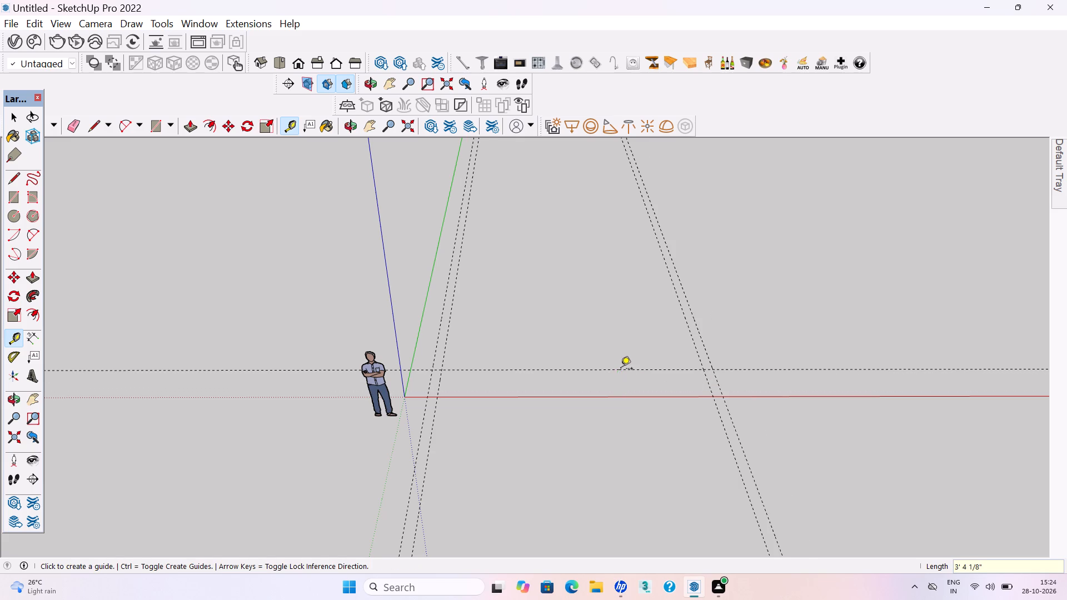
left_click(607, 372)
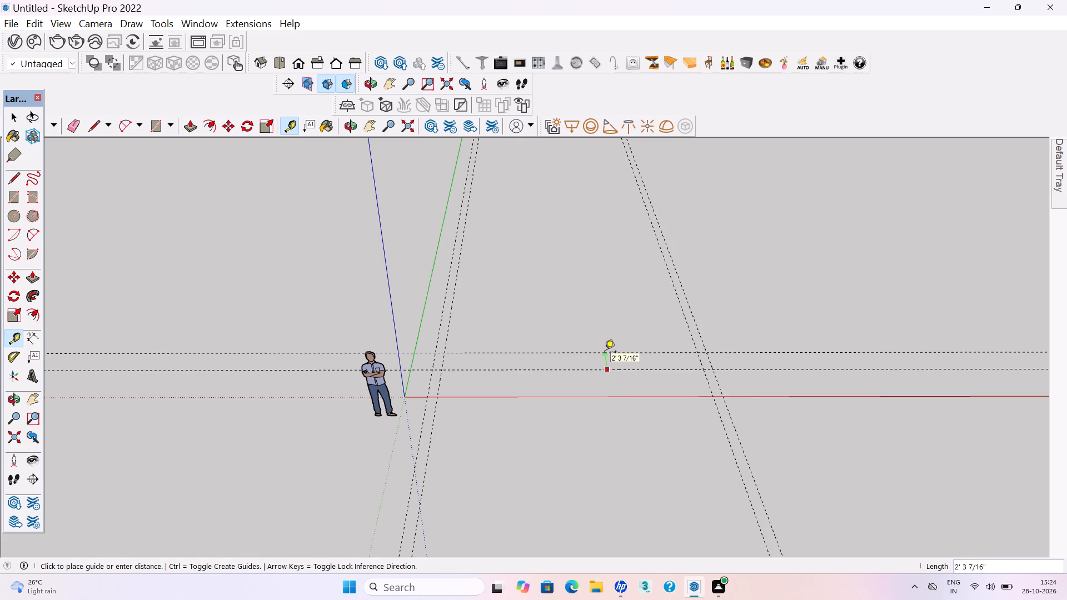
type("9\"")
key("Return")
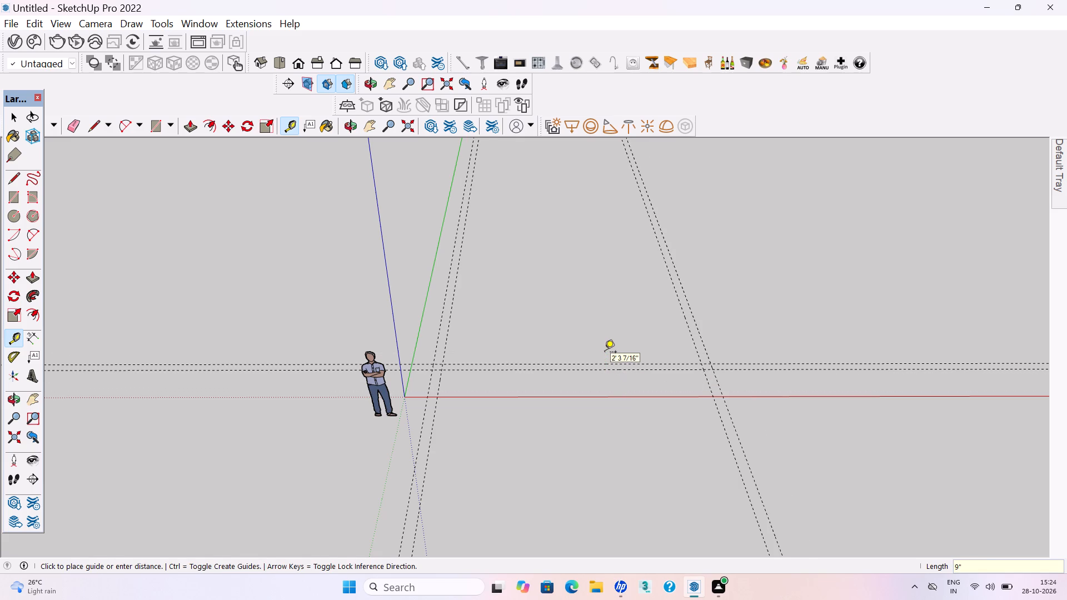
Offset a guide 21' along the green direction from the second red-direction guide.
scroll(604, 353, "up", 3)
left_click(599, 368)
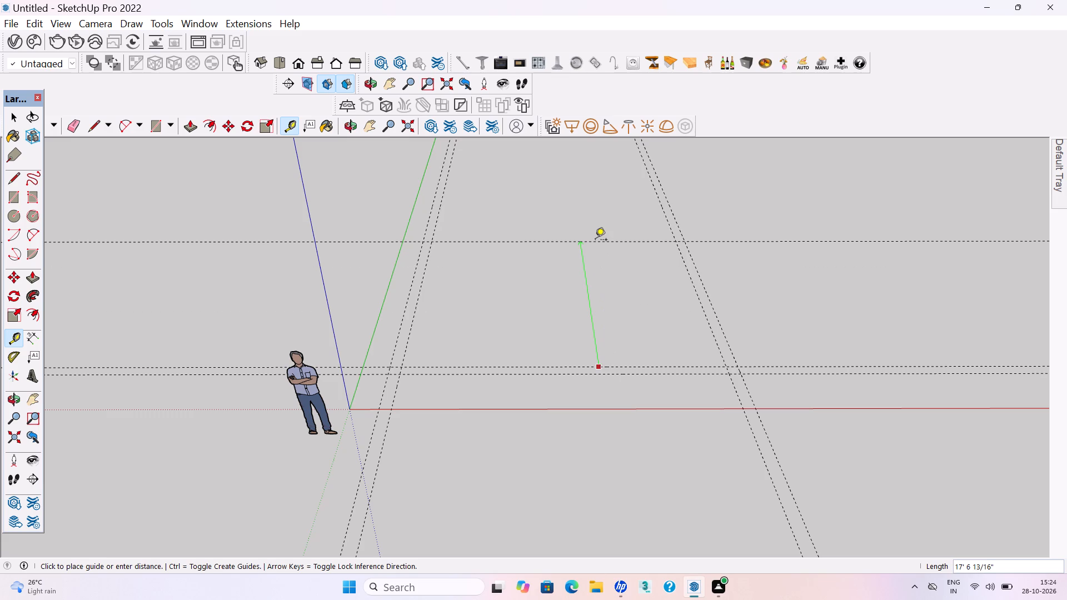
type("21'")
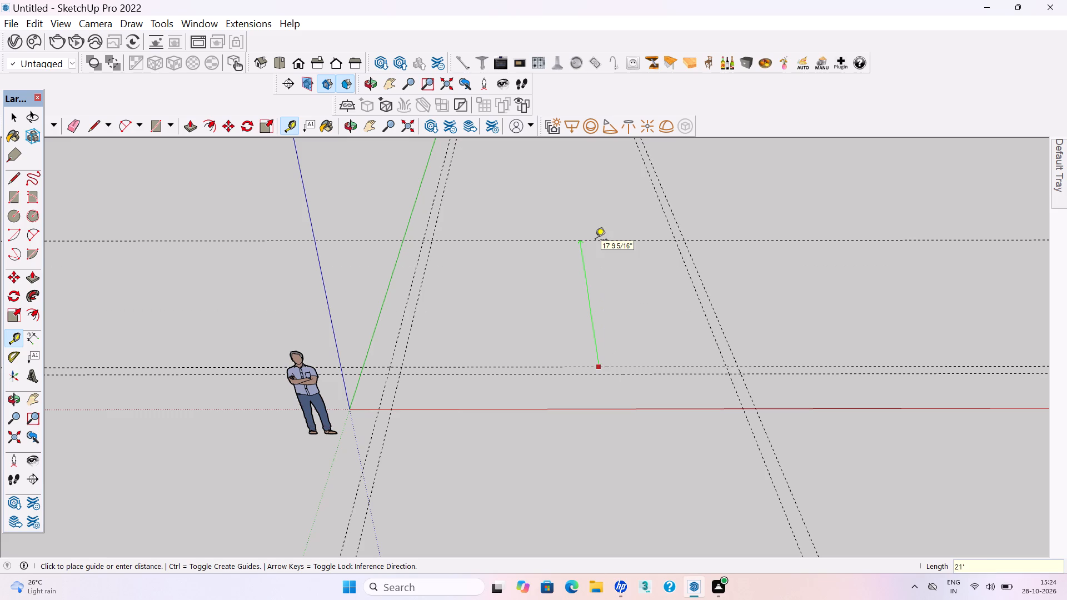
key("Return")
Add a guide 9" beyond the far 21' guide, parallel to the red axis.
left_click(594, 224)
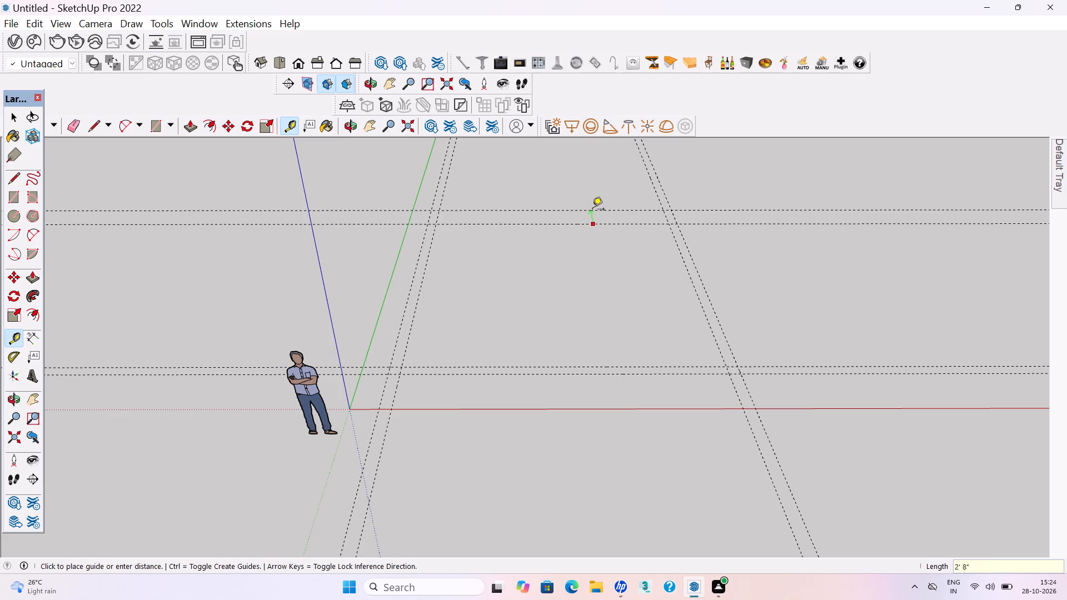
type("9\"")
key("Return")
key("space")
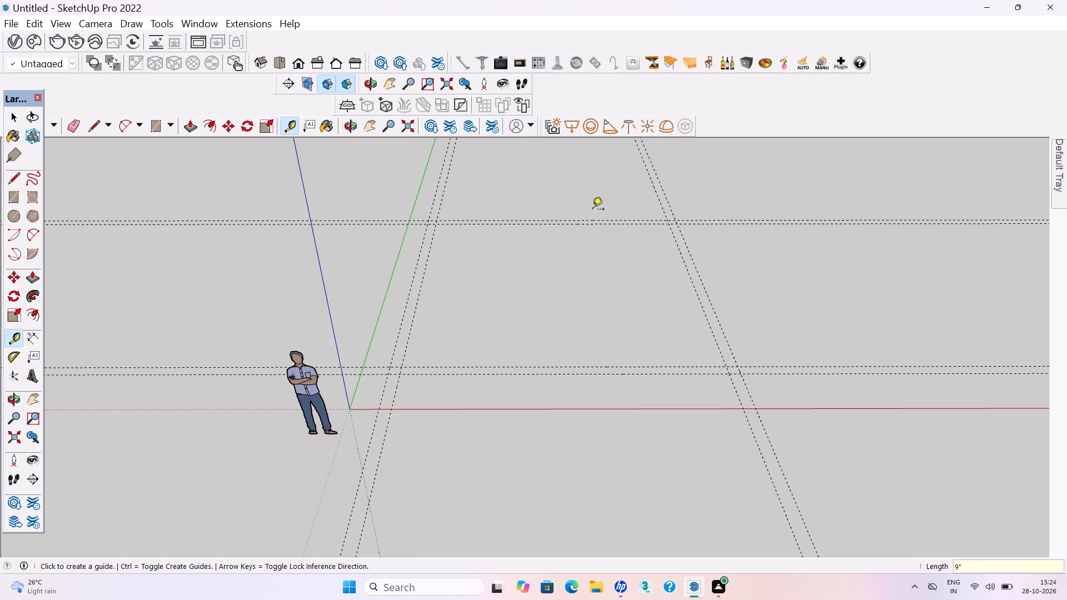
Draw a 9" wide wall rectangle between the guides nearest the green axis, spanning the outermost cross guides, and make it a group.
key("r")
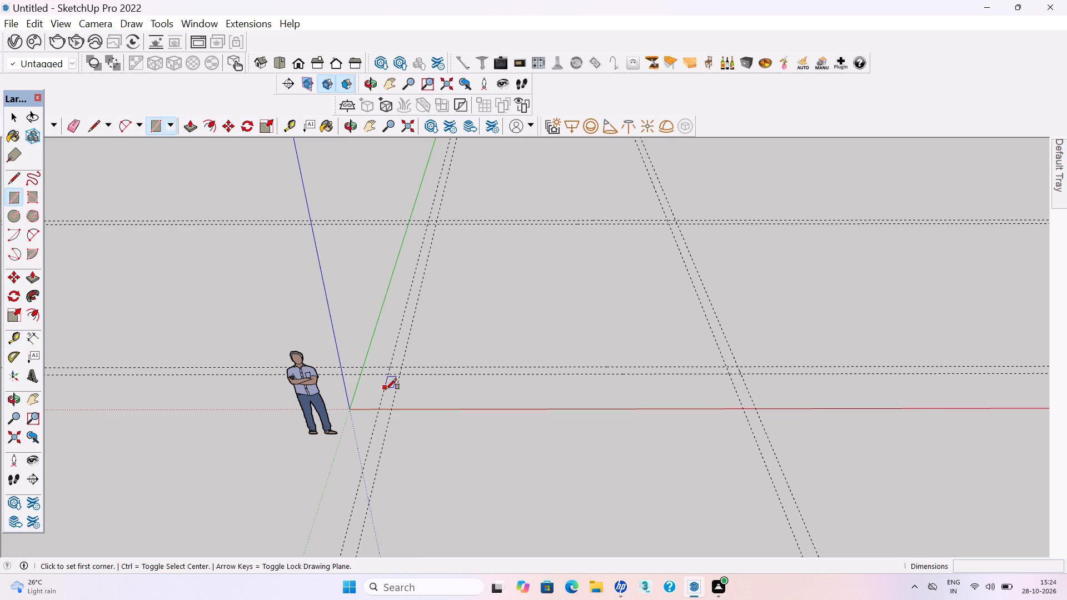
left_click(391, 374)
scroll(433, 204, "up", 3)
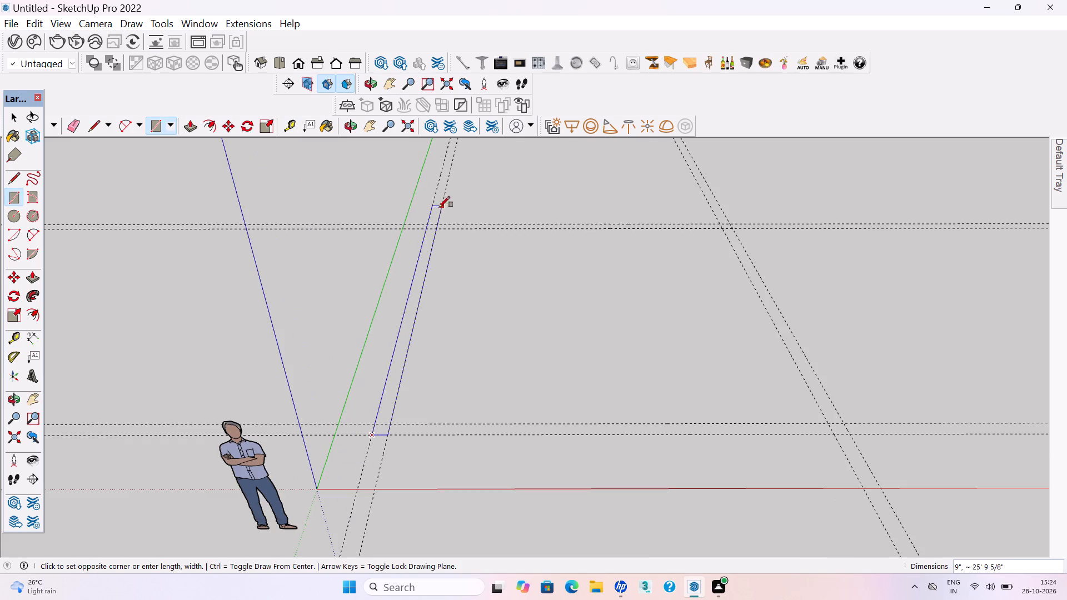
left_click(438, 221)
key("space")
double_click(410, 332)
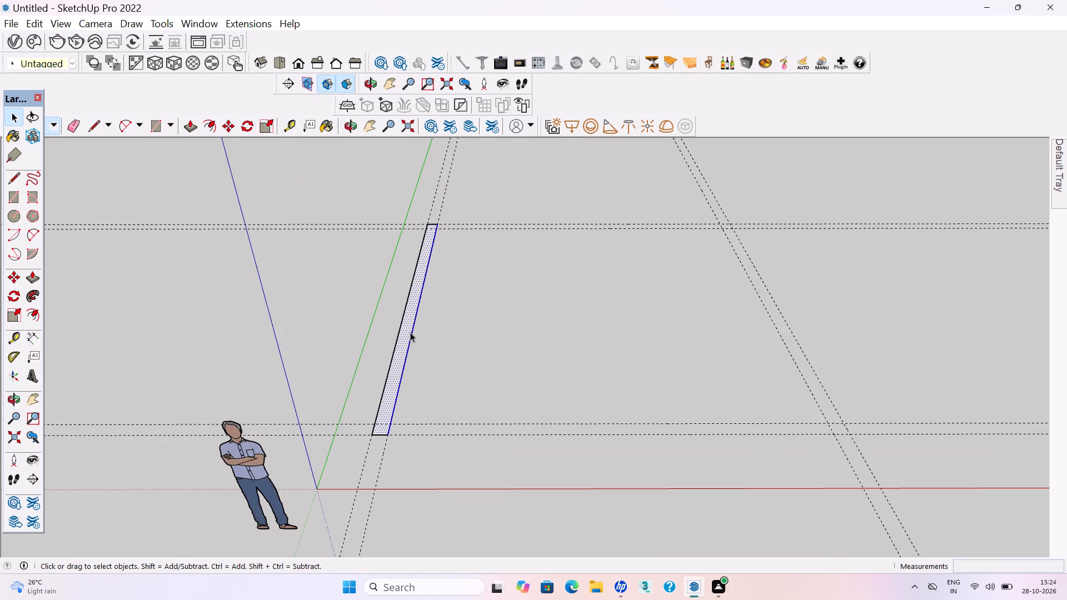
double_click(408, 332)
right_click(408, 332)
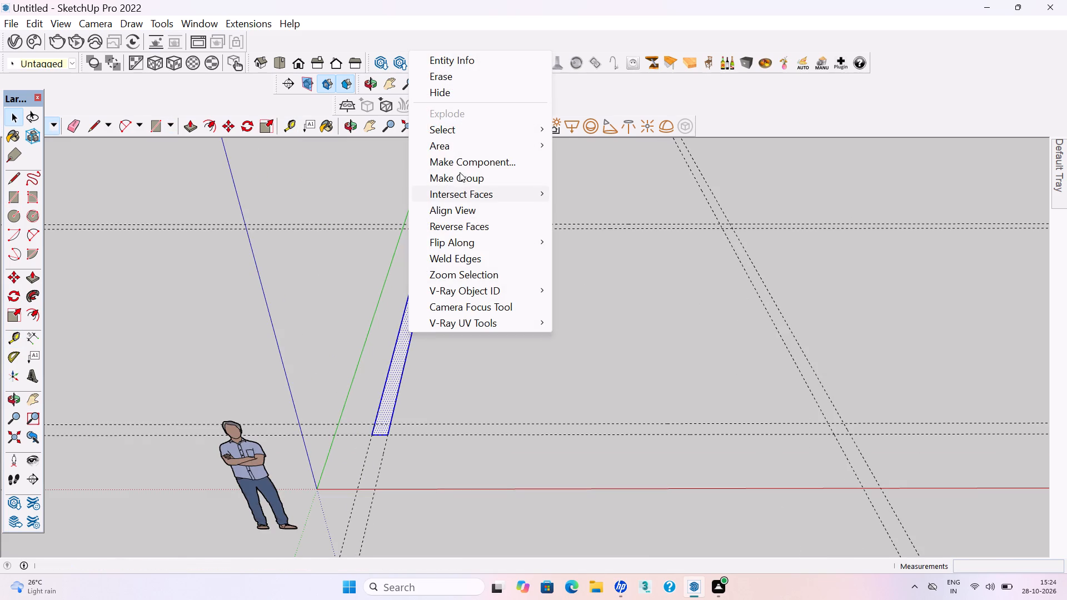
left_click(460, 177)
left_click(530, 310)
Draw the 9" wall rectangle nearest the red axis, from the first wall's inner edge to the far outer guide, and group it.
scroll(636, 303, "down", 3)
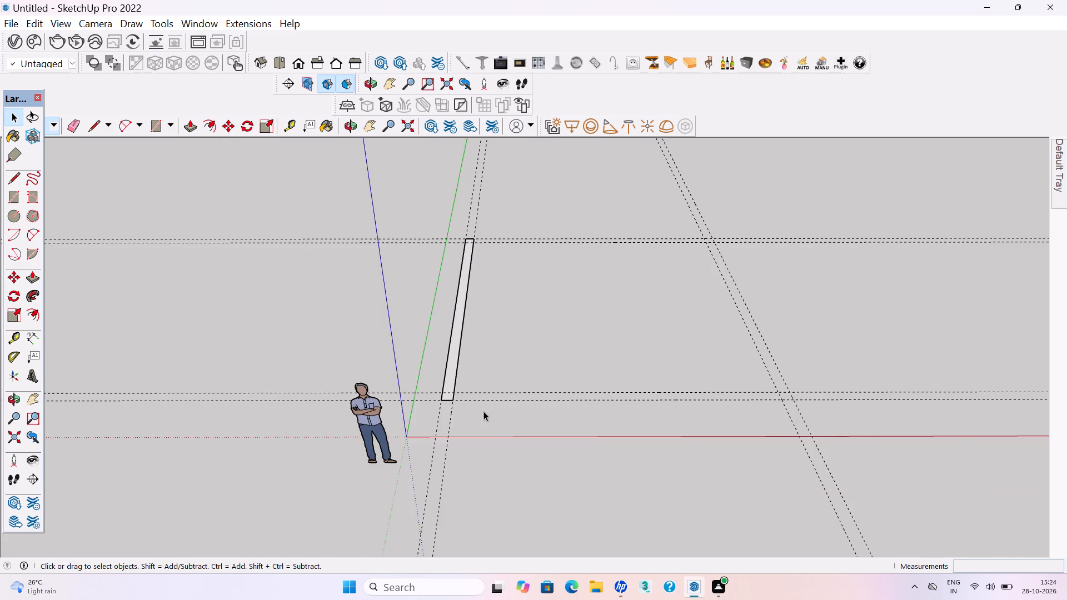
scroll(483, 411, "up", 3)
key("r")
left_click(443, 394)
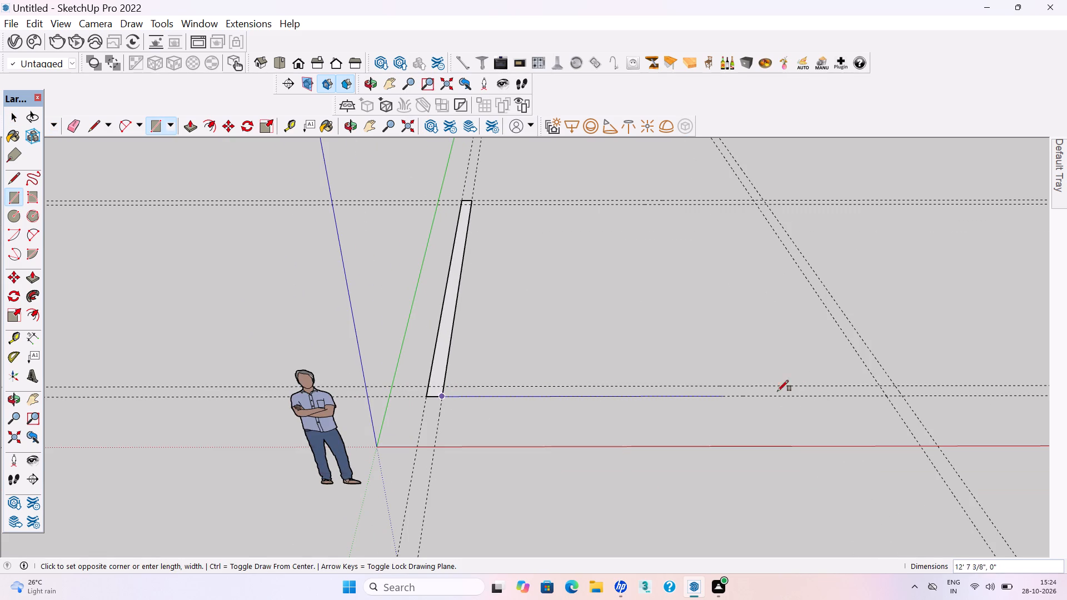
left_click(895, 384)
key("space")
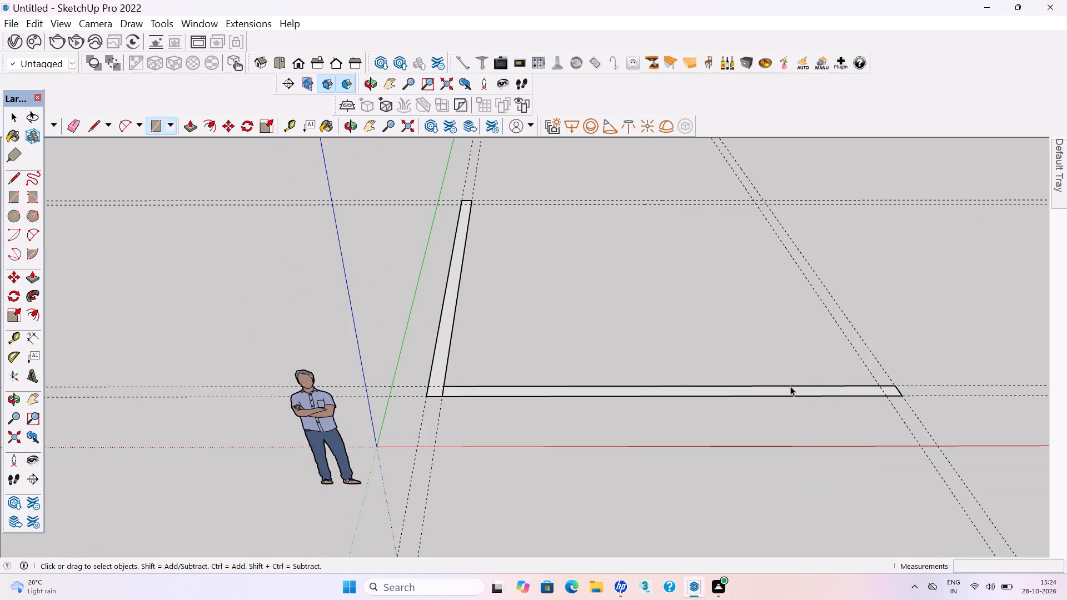
double_click(790, 391)
right_click(786, 387)
left_click(831, 248)
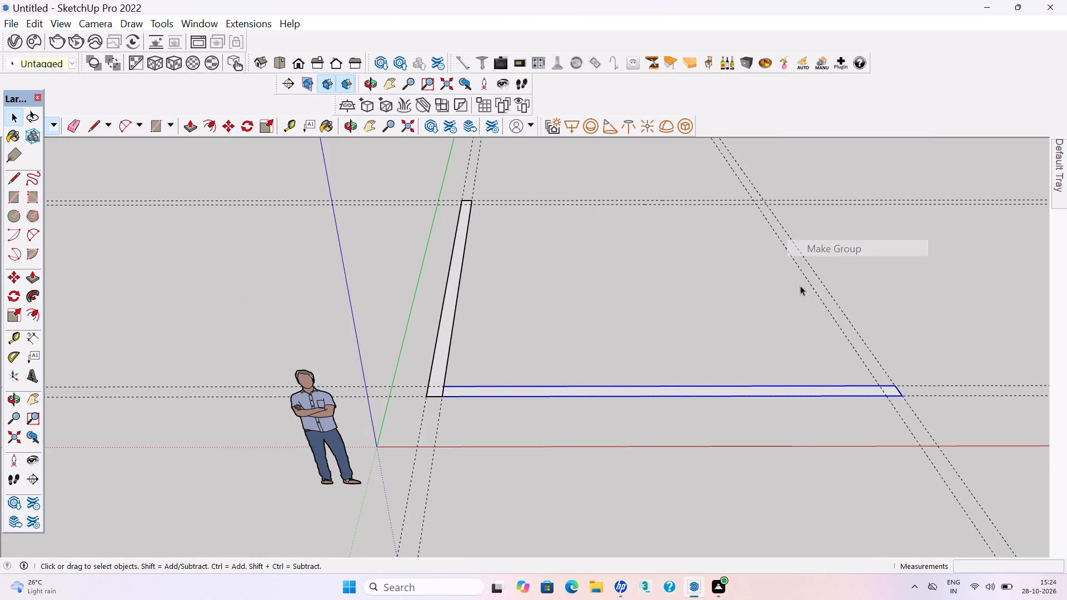
Draw the 9" by 21' 9" wall rectangle opposite the first wall, up to the outermost far guide, and group it.
scroll(514, 354, "down", 3)
key("r")
scroll(810, 366, "up", 4)
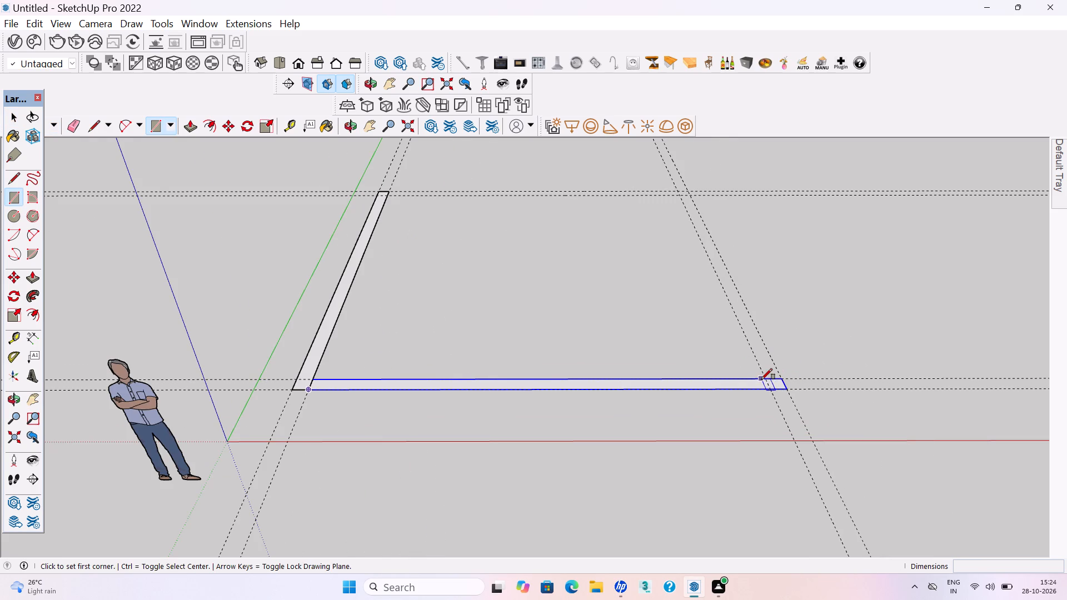
left_click(766, 377)
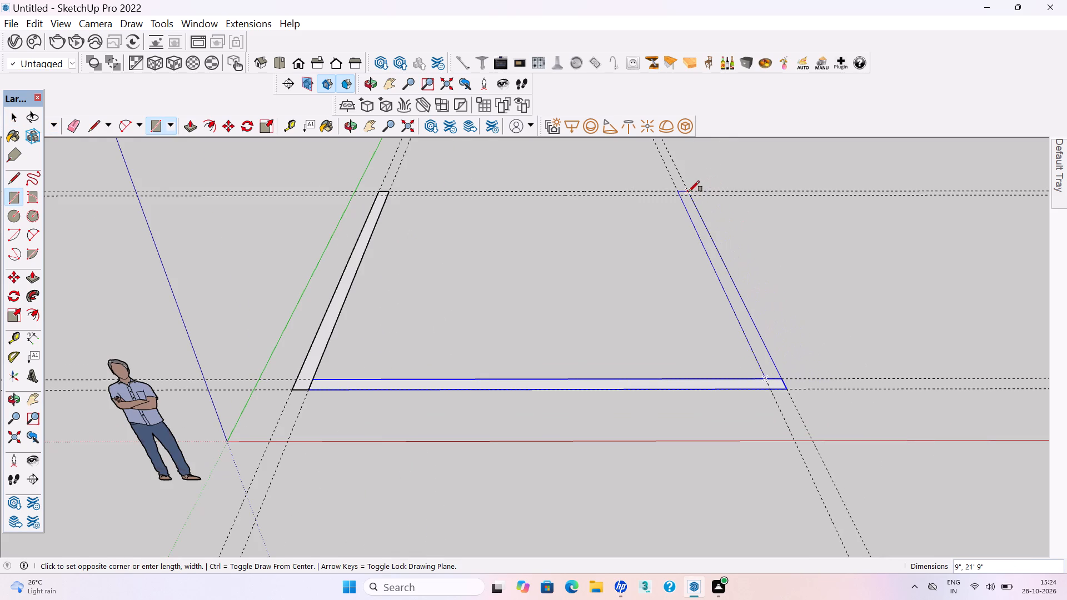
left_click(688, 191)
key("space")
left_click(732, 290)
double_click(732, 290)
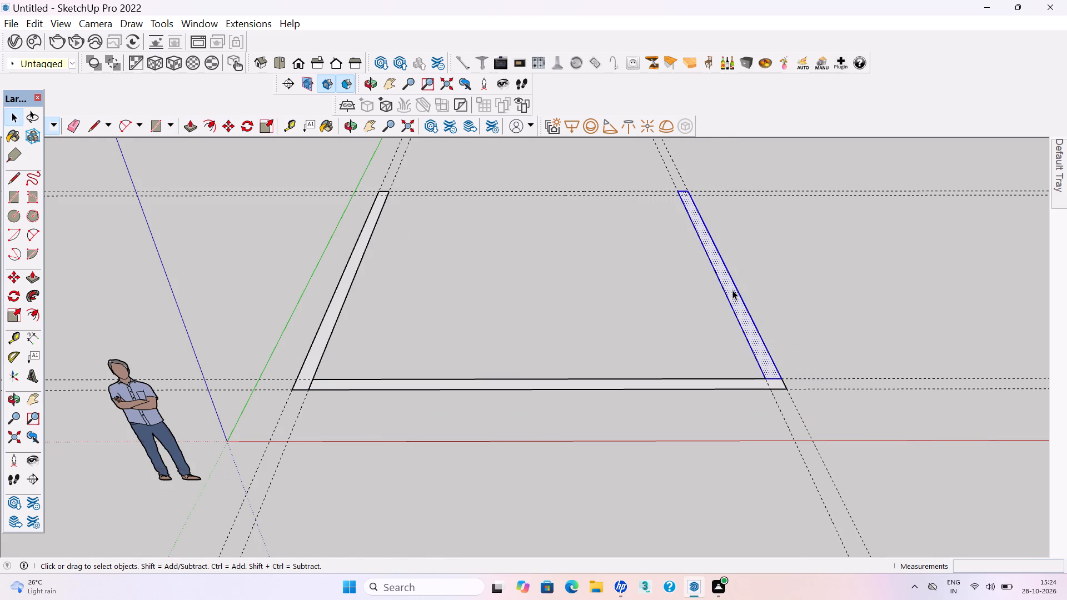
right_click(731, 289)
left_click(779, 415)
Draw the 9" wide far wall rectangle between the inner edges of the two side walls and make it a group.
scroll(685, 404, "down", 4)
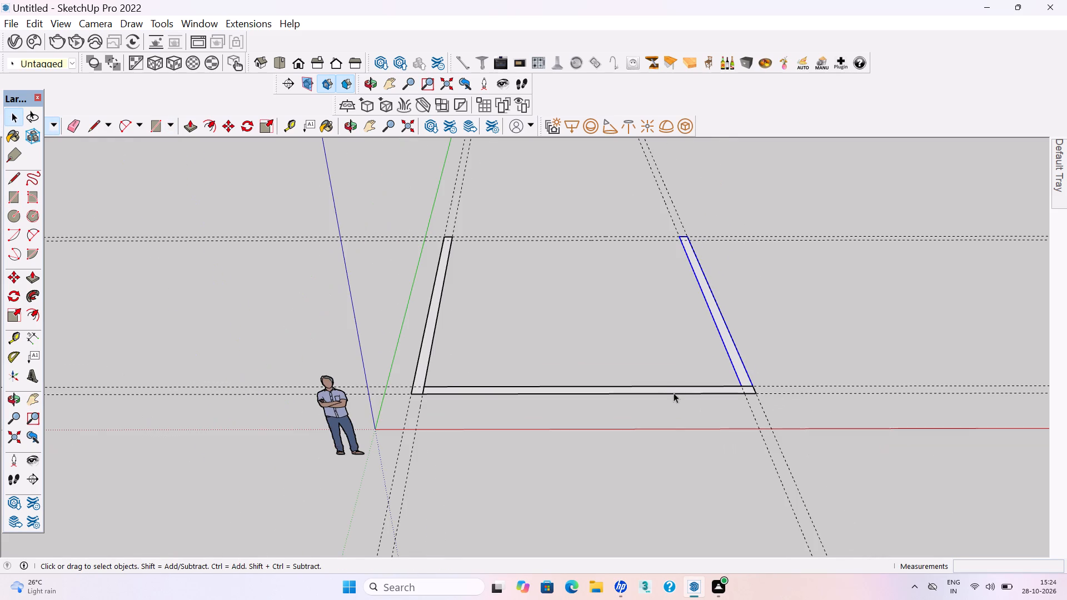
key("r")
scroll(393, 188, "up", 9)
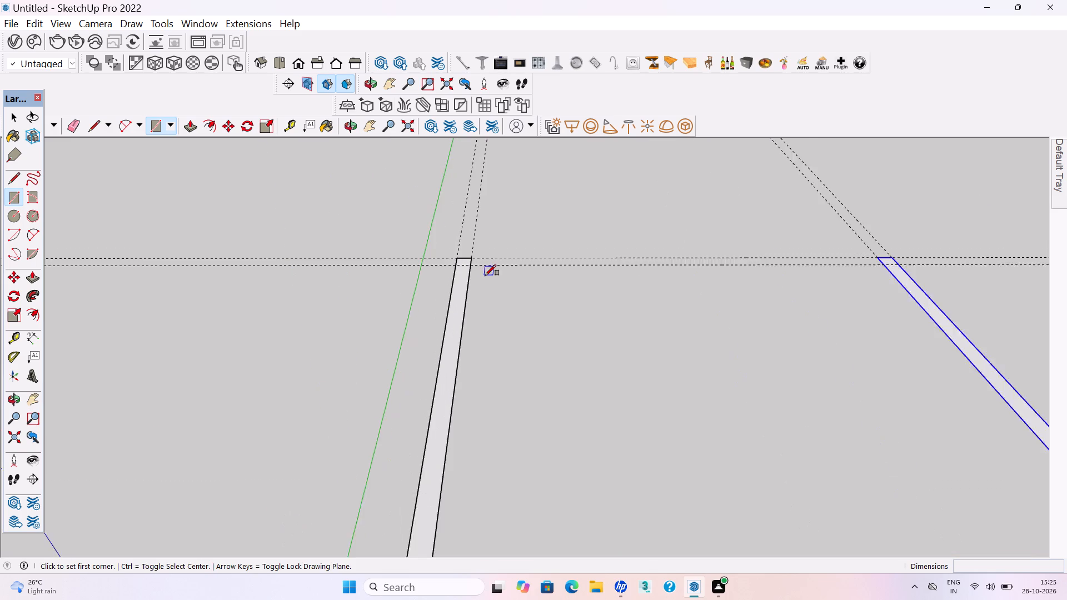
scroll(485, 276, "up", 3)
left_click(467, 263)
scroll(467, 267, "down", 4)
scroll(812, 252, "up", 5)
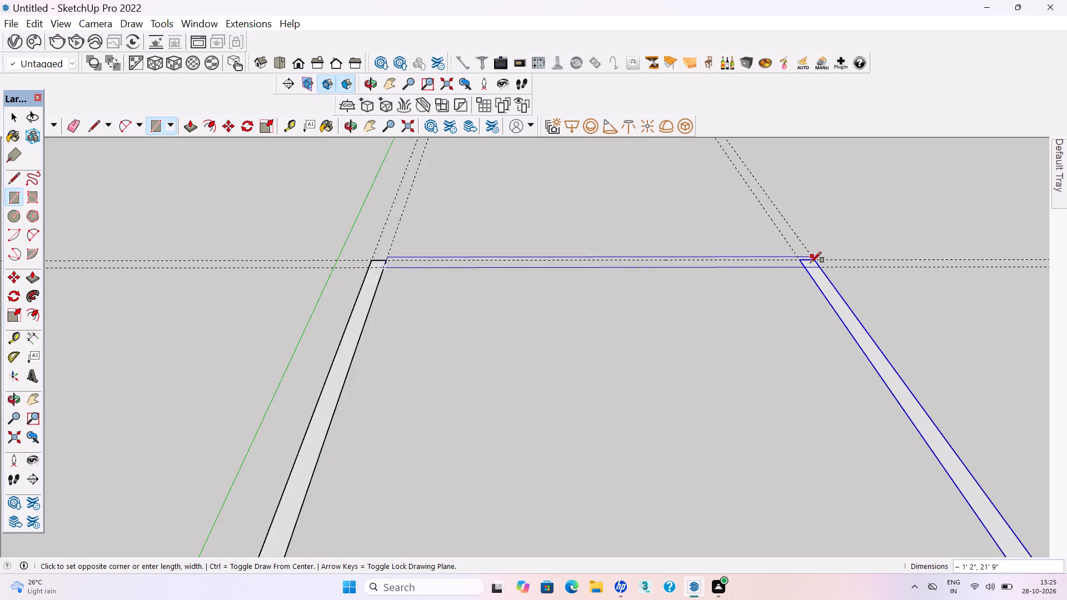
scroll(810, 263, "up", 3)
left_click(800, 257)
key("space")
double_click(626, 262)
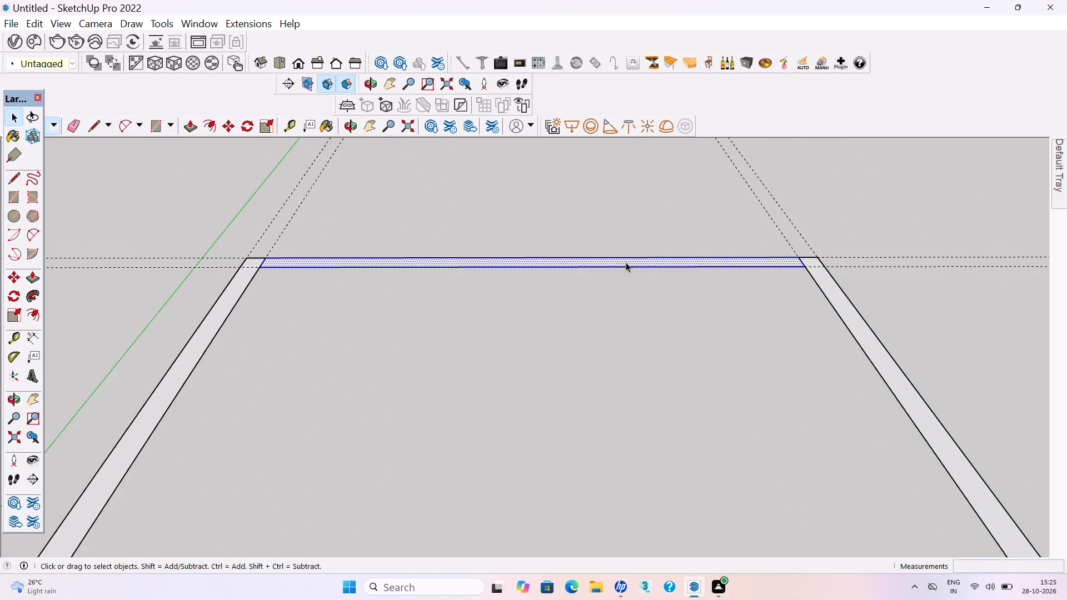
right_click(624, 262)
left_click(680, 389)
left_click(595, 380)
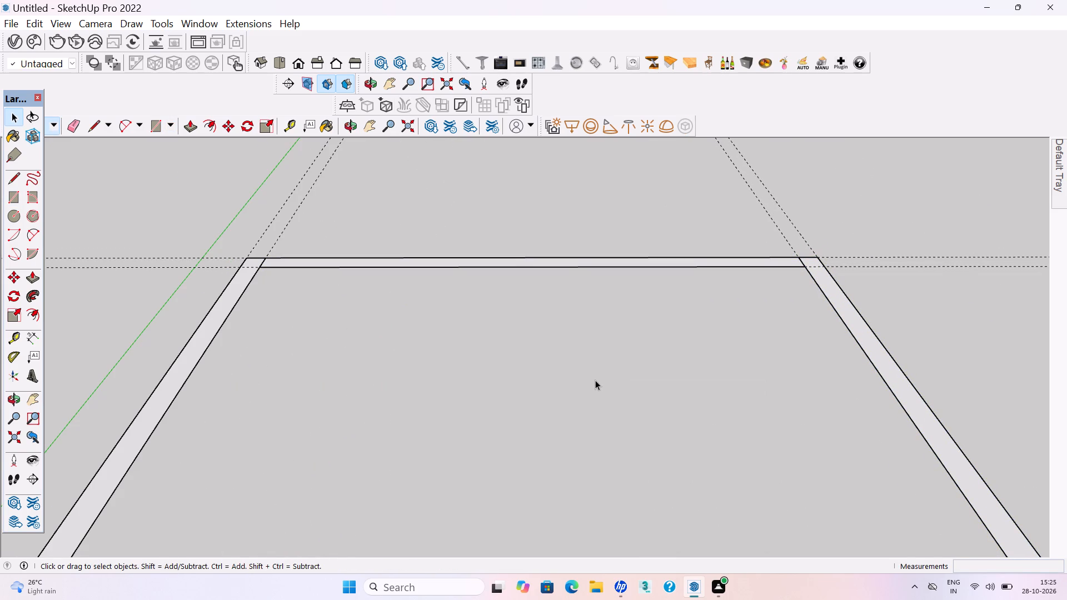
Save the model as DAY30.4 in the INTERNSHIP DAILY PROJECTS folder.
key("ctrl+s")
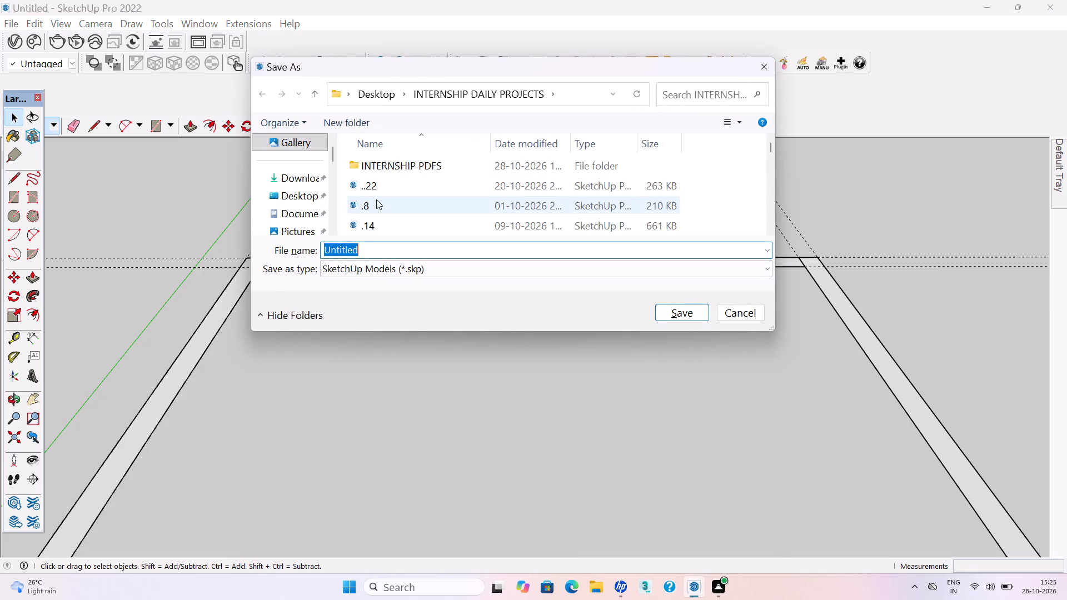
left_click(368, 249)
key("BackSpace")
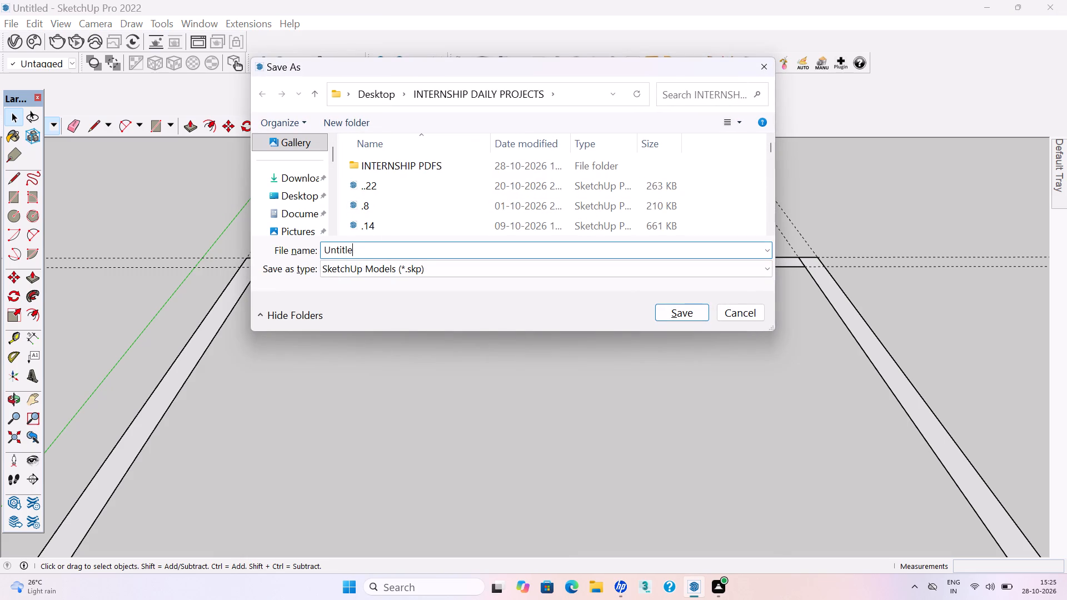
key("BackSpace")
key("BackSpace")
key("BackSpace")
key("BackSpace")
key("BackSpace")
key("BackSpace")
key("BackSpace")
key("BackSpace")
key("BackSpace")
key("BackSpace")
key("BackSpace")
key("BackSpace")
key("BackSpace")
key("BackSpace")
type("DAY")
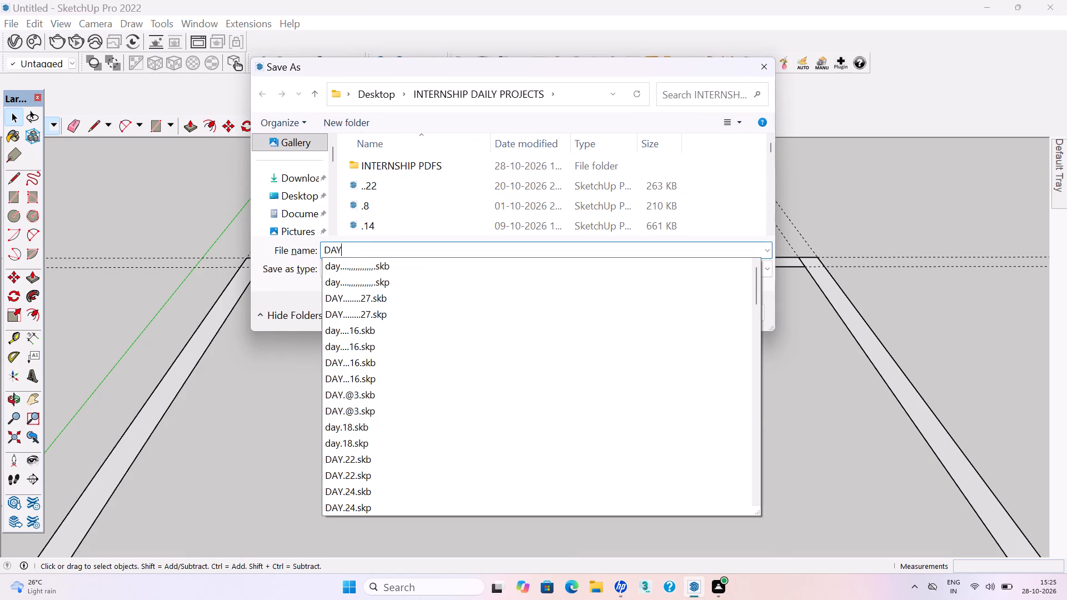
key("2")
key("BackSpace")
type("3.")
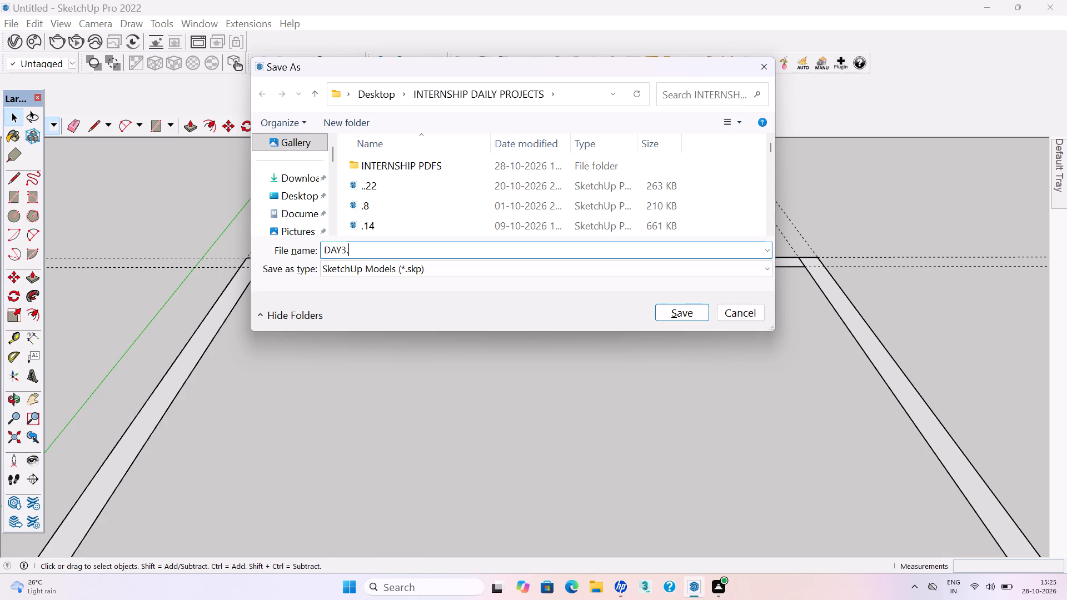
key("BackSpace")
type("0.4")
key("Return")
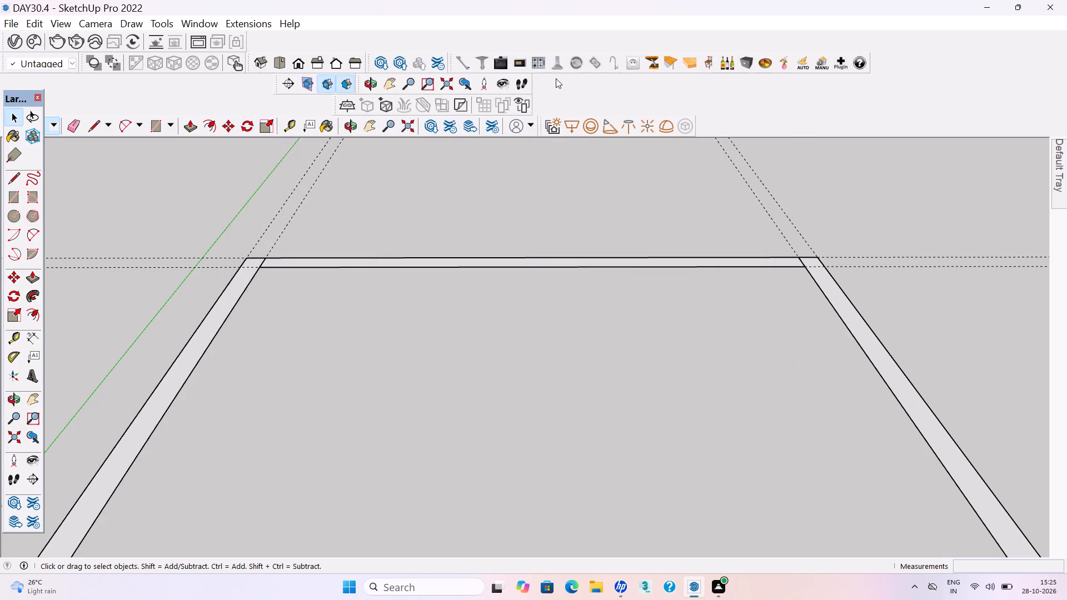
Add two guides parallel to the green axis: 8'3" inside the inner face of the wall nearest that axis, and another 6" beyond.
scroll(472, 332, "down", 16)
middle_click_drag(531, 346, 546, 384)
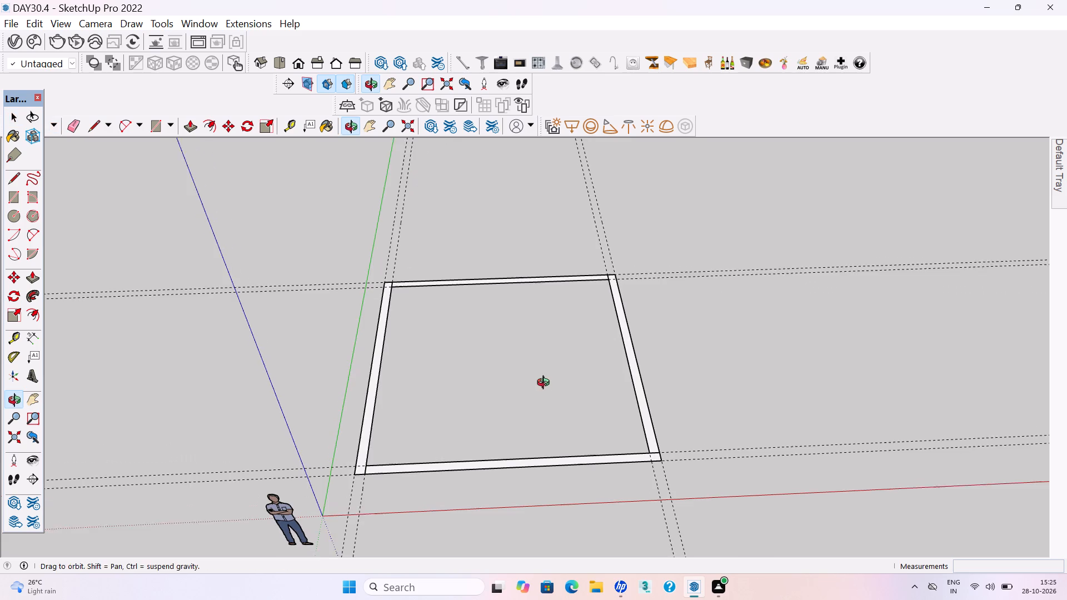
middle_click_drag(546, 384, 547, 389)
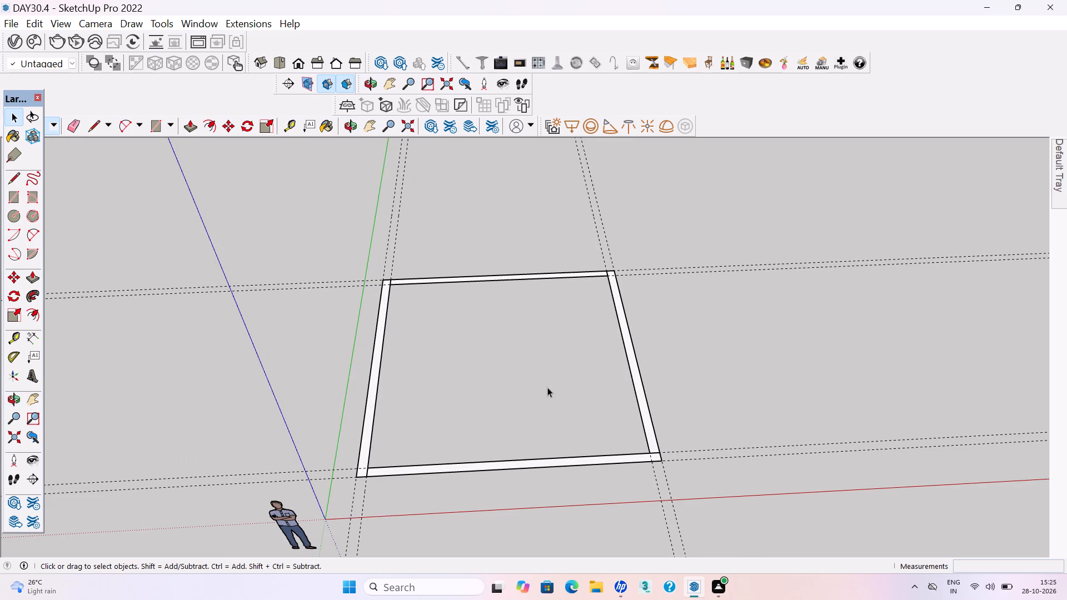
key("t")
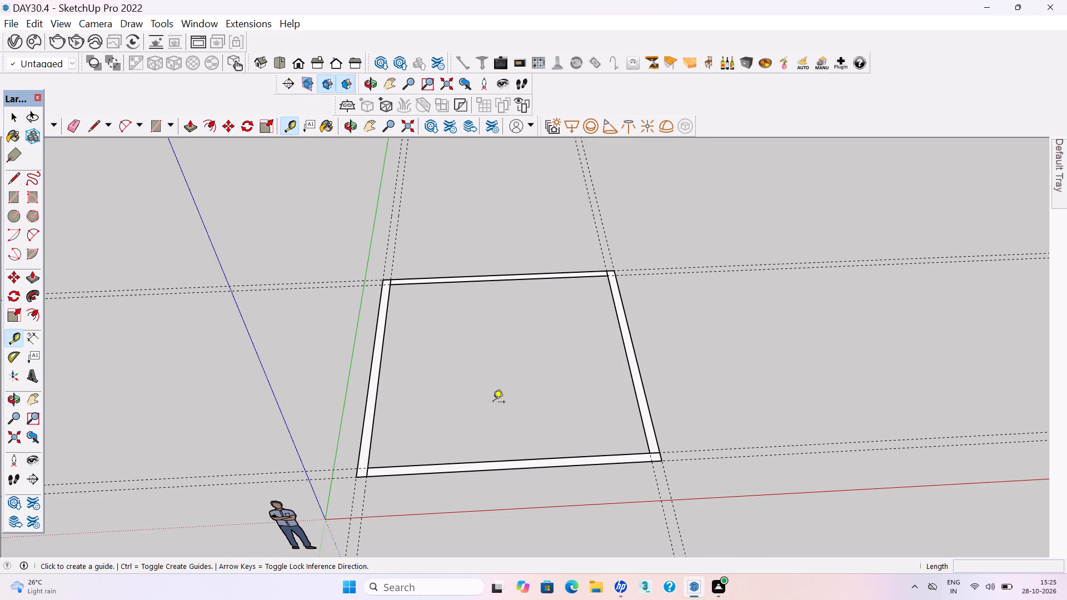
scroll(651, 237, "down", 4)
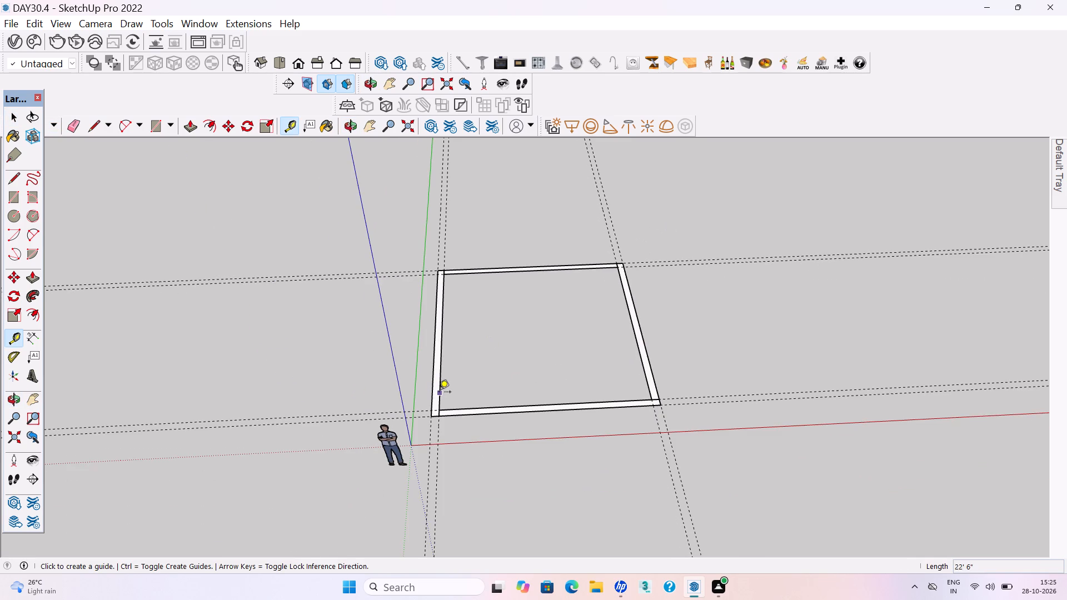
left_click(439, 393)
type("8'3\"")
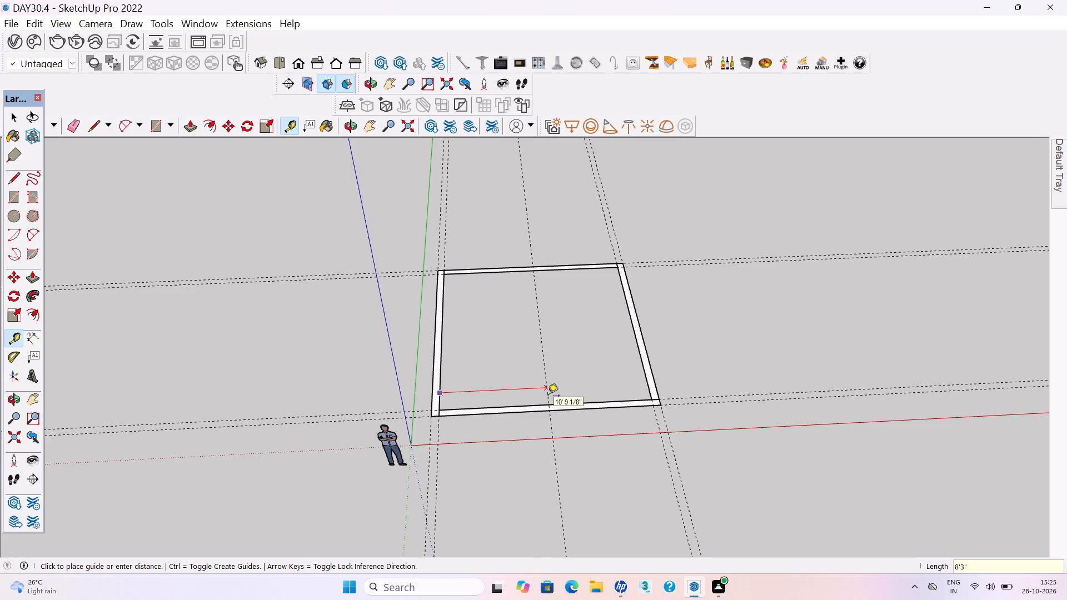
key("Return")
left_click(520, 375)
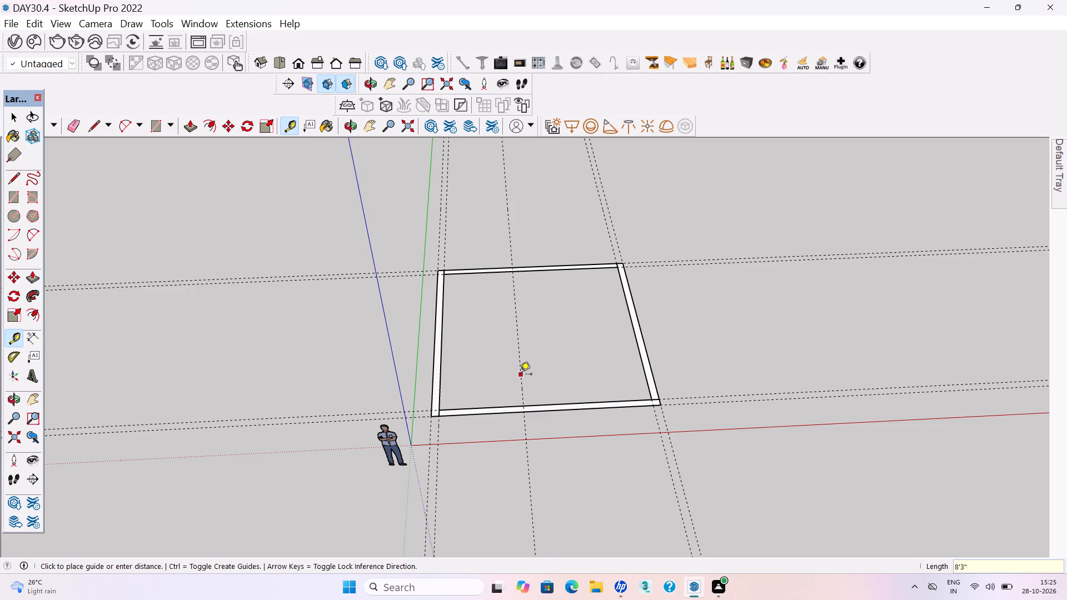
type("6\"")
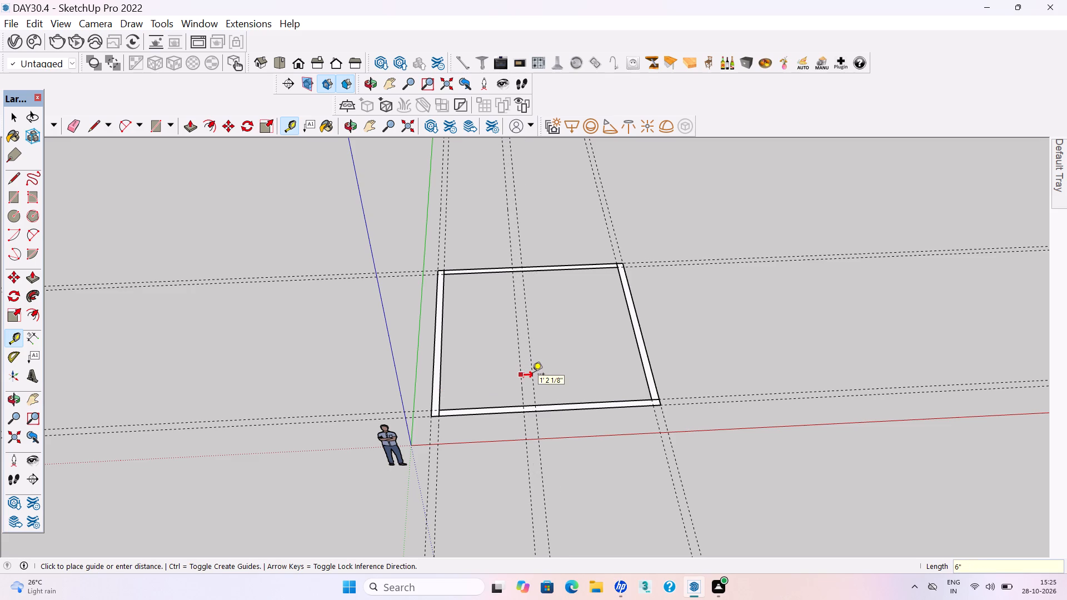
key("Return")
Add two guides parallel to the red axis: 9'2" inside the inner face of the wall nearest that axis, and another 6" beyond.
left_click(495, 406)
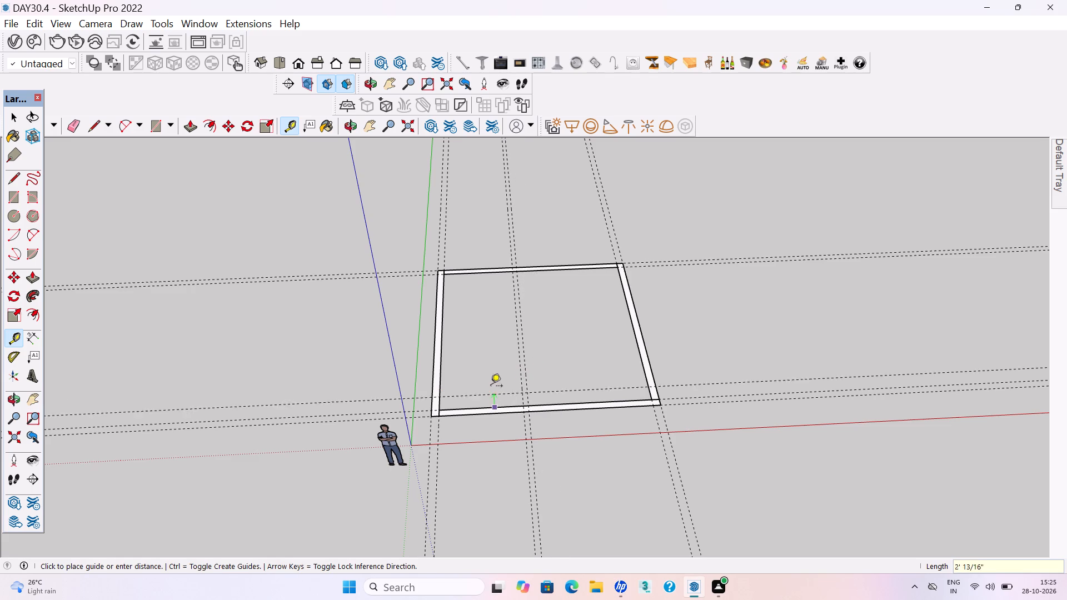
type("9'")
type("2\"")
key("Return")
scroll(539, 313, "up", 3)
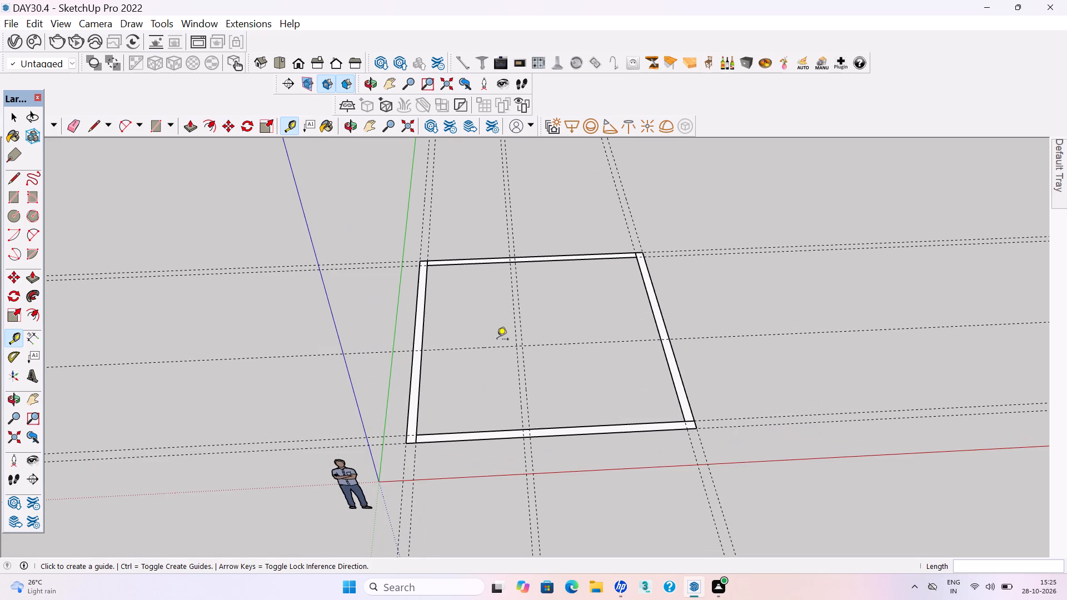
left_click(495, 346)
type("6\"")
key("Return")
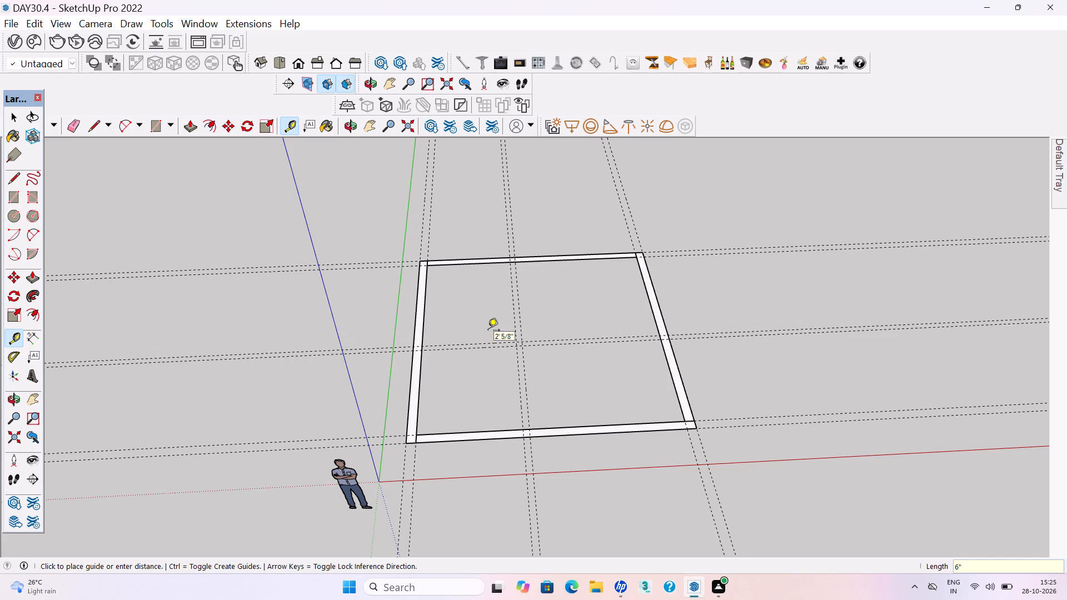
Draw a 6" wide partition rectangle between the interior green-direction guides, from the near wall's inner face to the farther interior cross guide.
scroll(525, 399, "up", 1)
key("r")
left_click(521, 433)
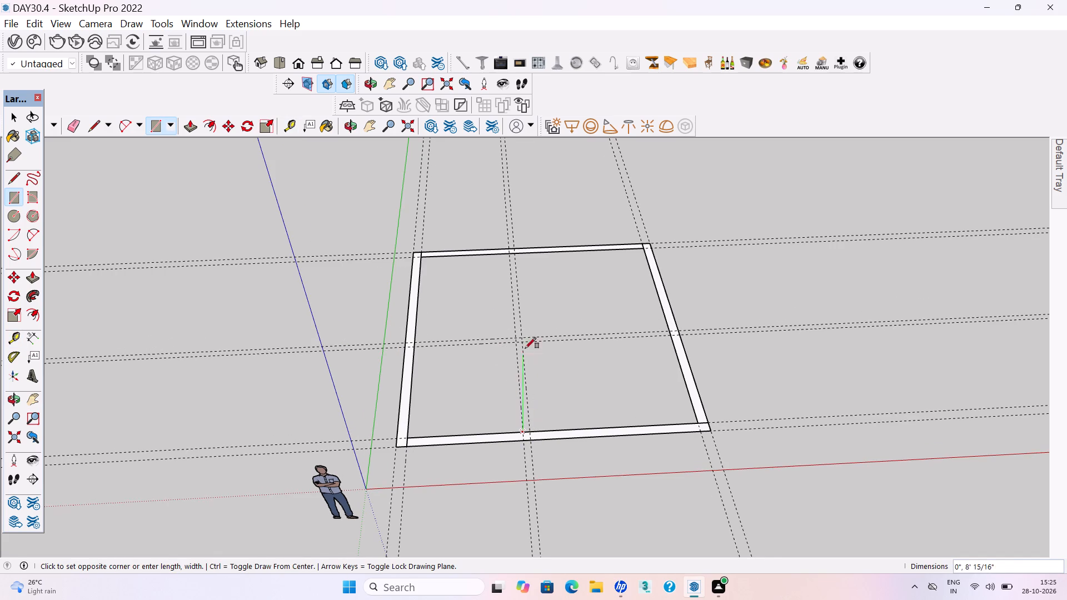
scroll(521, 333, "up", 9)
left_click(522, 342)
key("space")
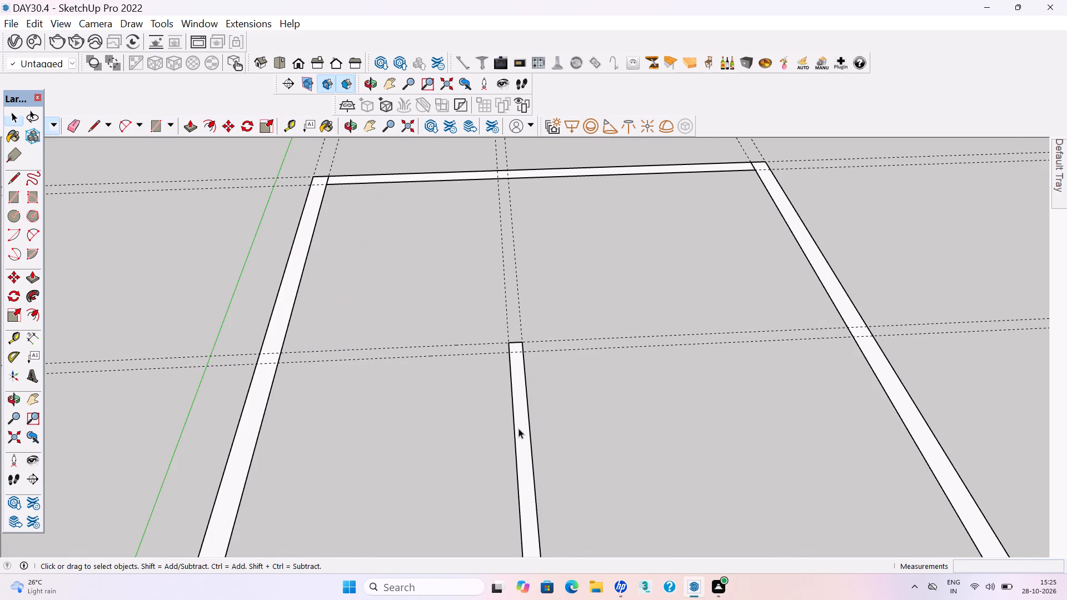
Group the 6" partition rectangle that runs in the green direction from the near wall.
triple_click(519, 429)
right_click(519, 429)
left_click(556, 276)
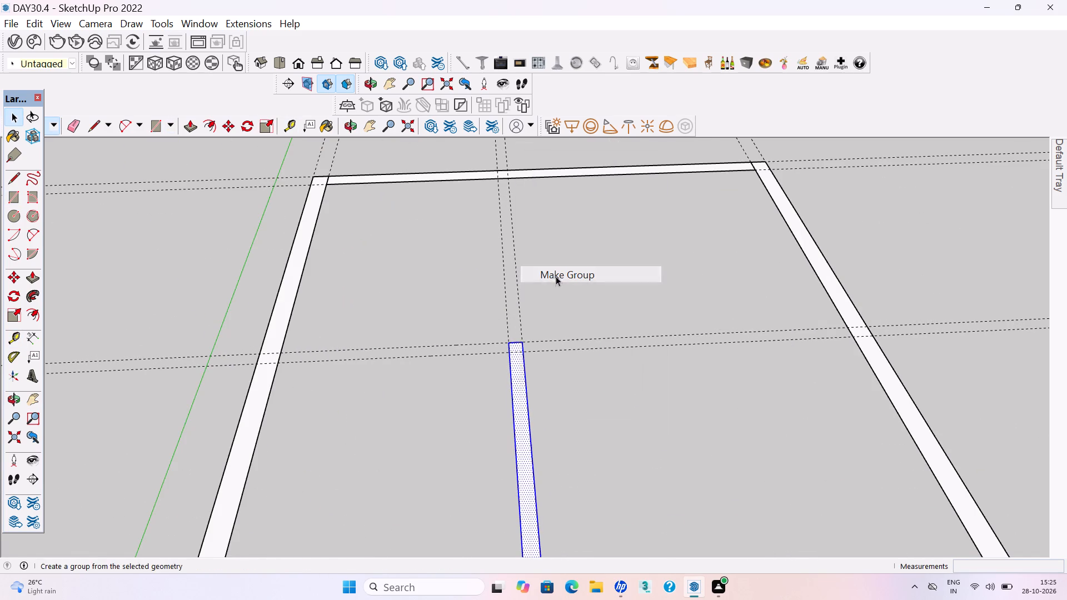
left_click(600, 421)
Draw a 6" by 8'3" partition between the cross guides, from the green-axis-side wall's inner face to the existing partition, and group it.
key("r")
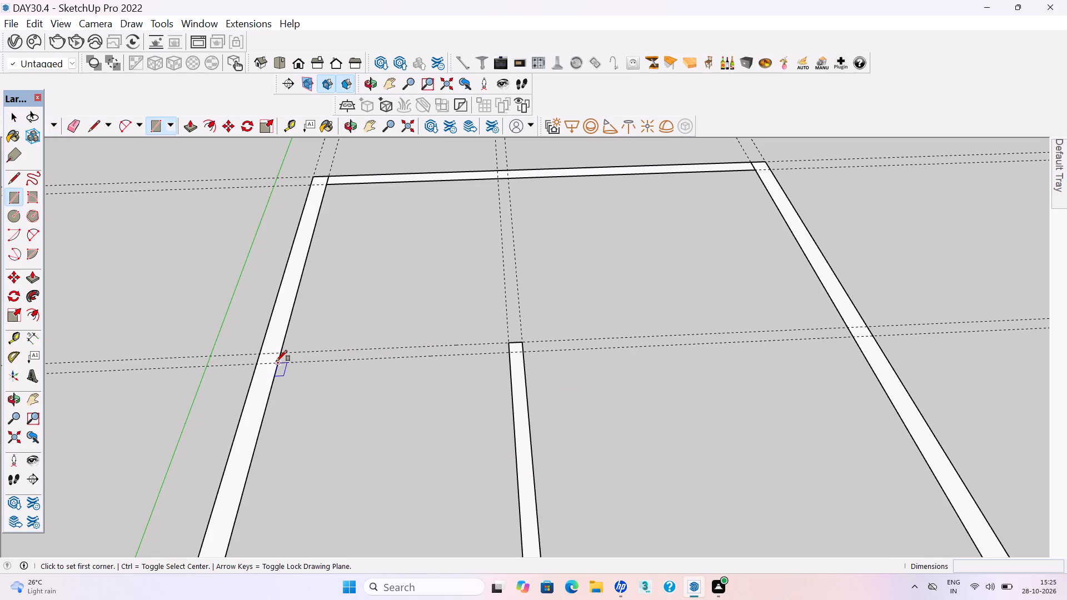
left_click(276, 361)
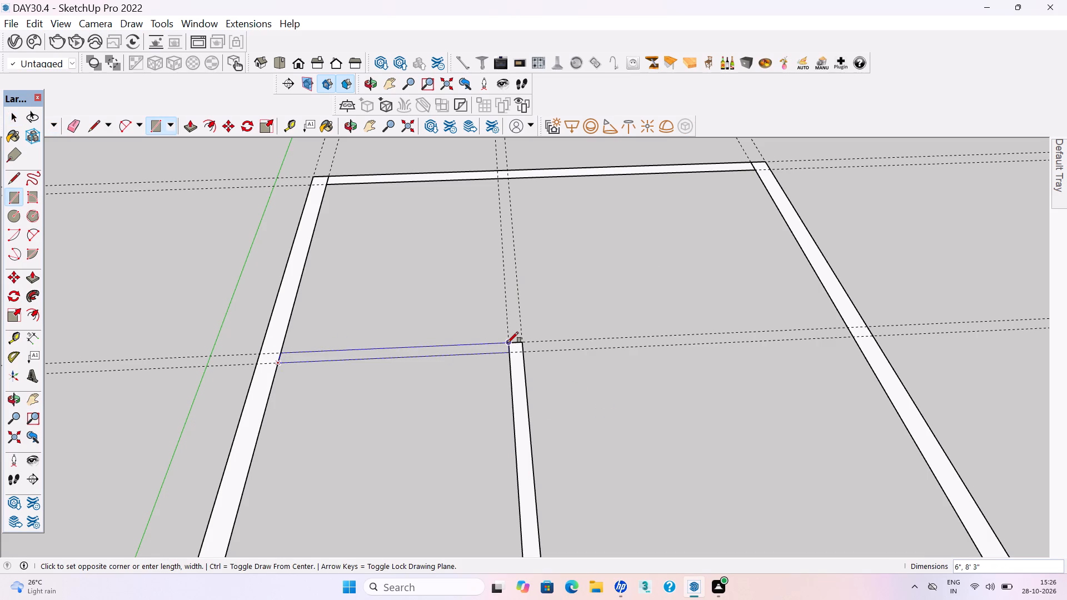
left_click(507, 343)
key("space")
double_click(447, 352)
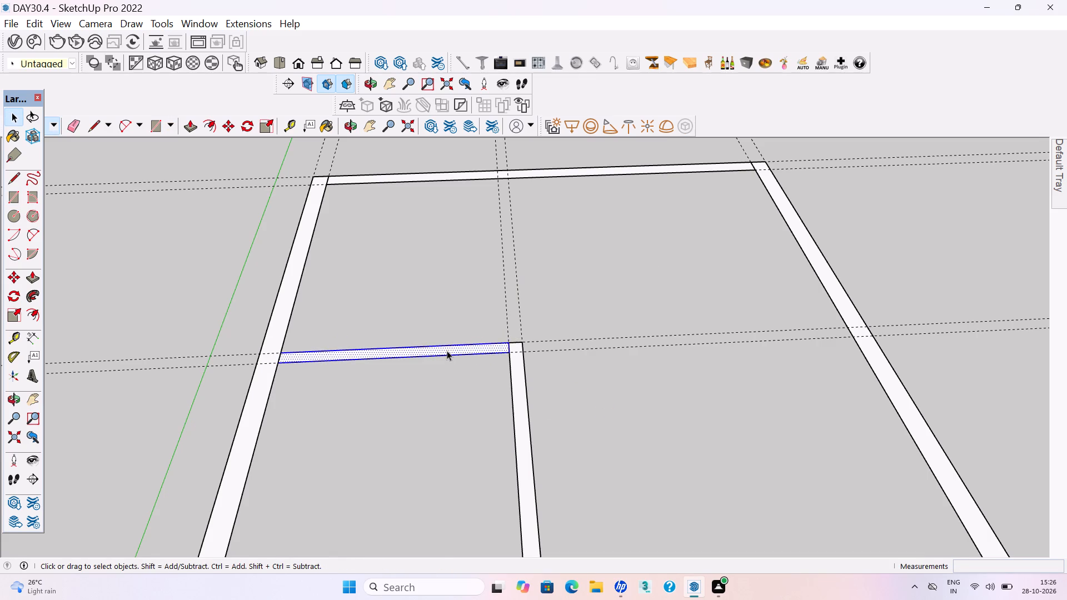
right_click(447, 351)
left_click(493, 201)
left_click(528, 463)
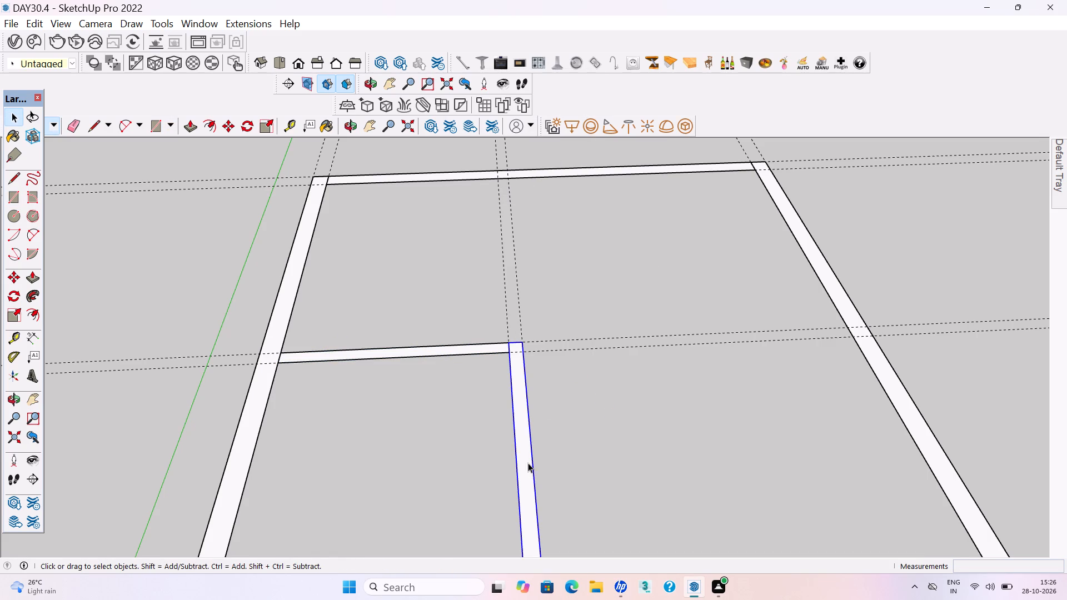
left_click(608, 465)
Draw a short 6" wide partition from the far wall's inner face between the green-direction guides, stopping before the cross partition; group it and save.
scroll(489, 413, "down", 7)
middle_click_drag(618, 364, 615, 388)
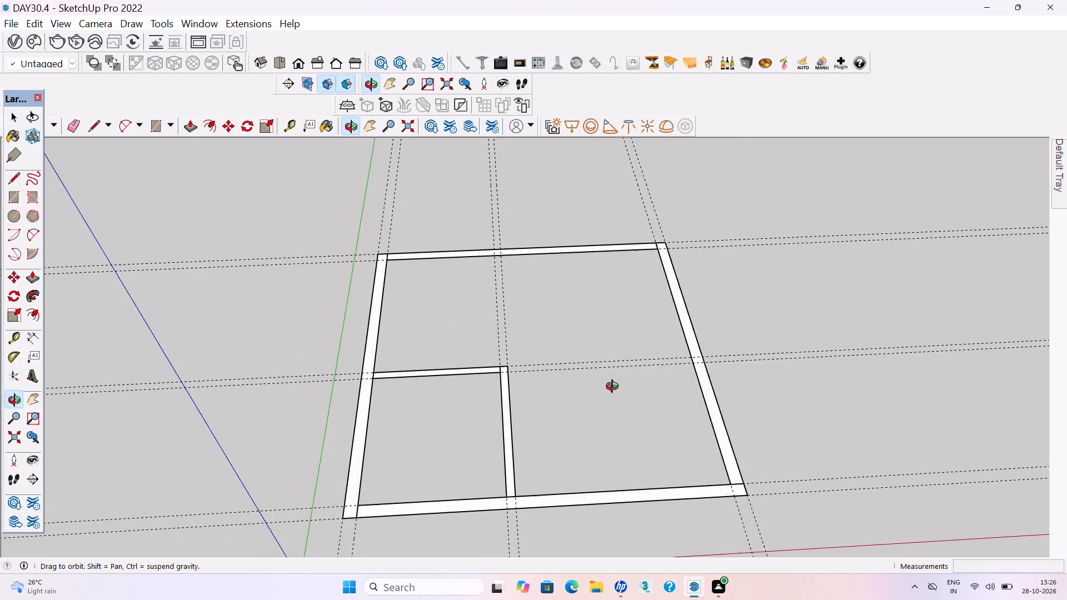
middle_click_drag(615, 388, 605, 401)
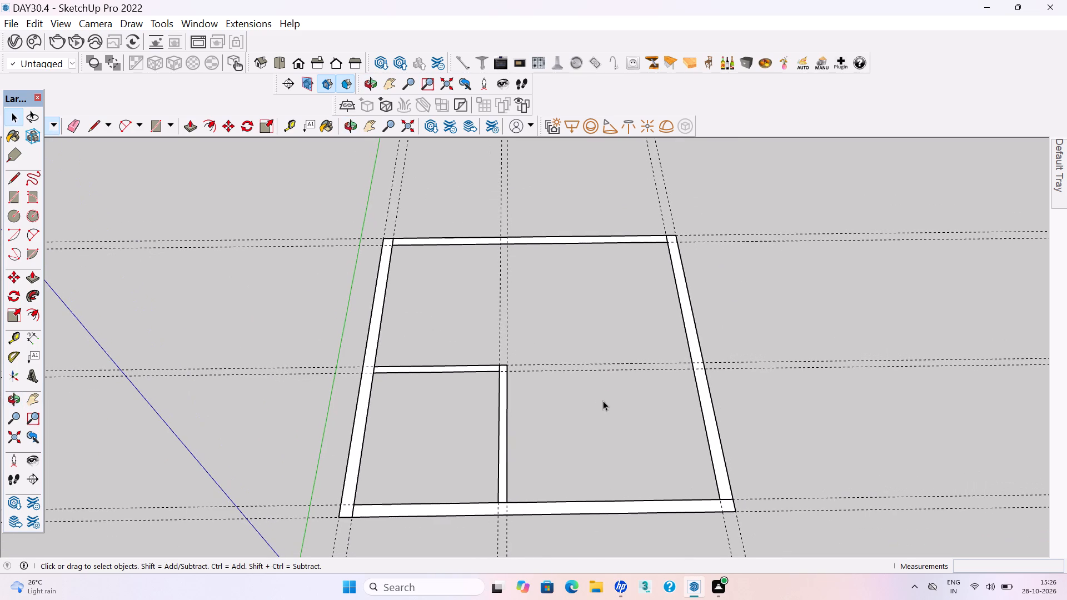
key("r")
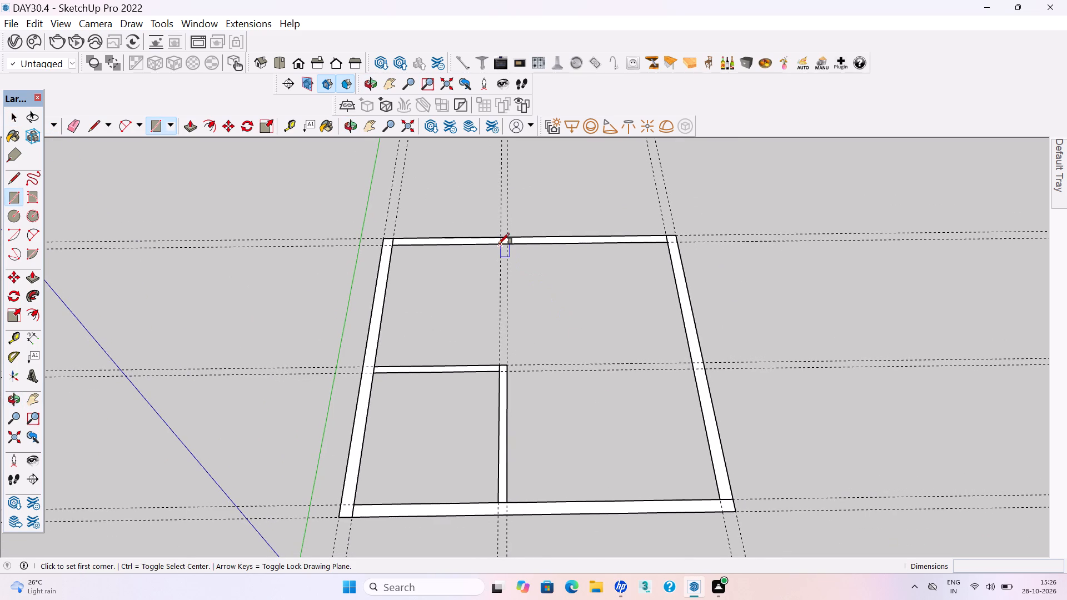
left_click(500, 242)
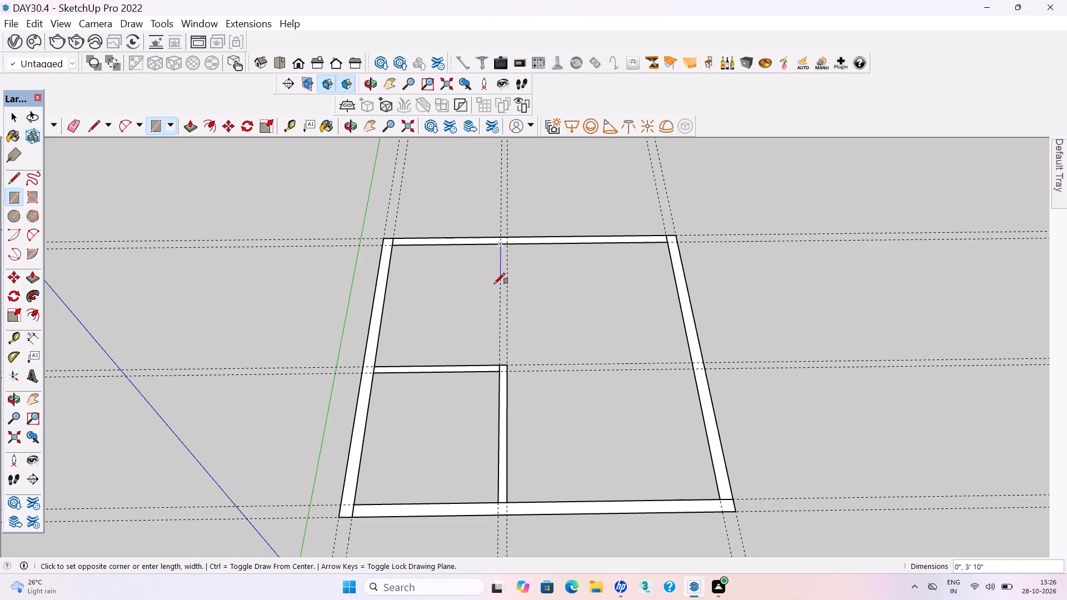
left_click(507, 324)
key("space")
double_click(502, 318)
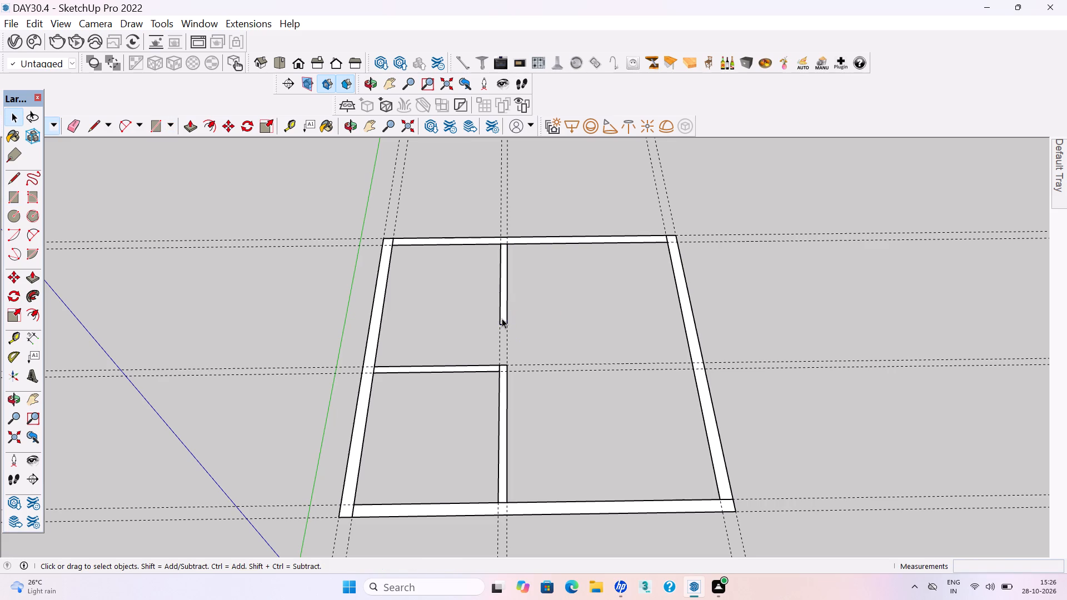
right_click(502, 313)
left_click(546, 159)
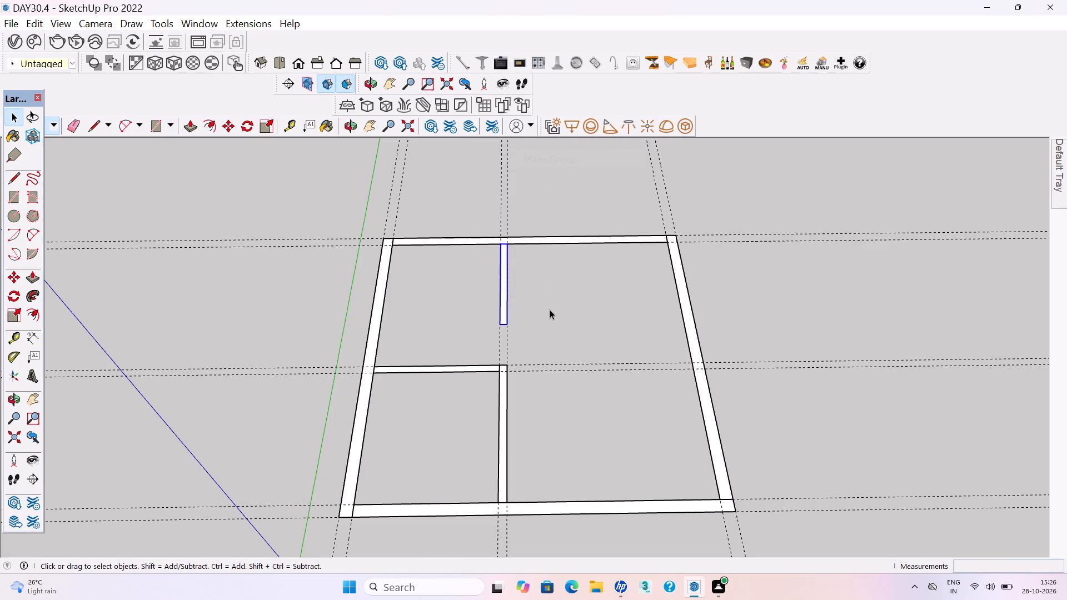
left_click(550, 309)
key("ctrl+s")
key("ctrl+s")
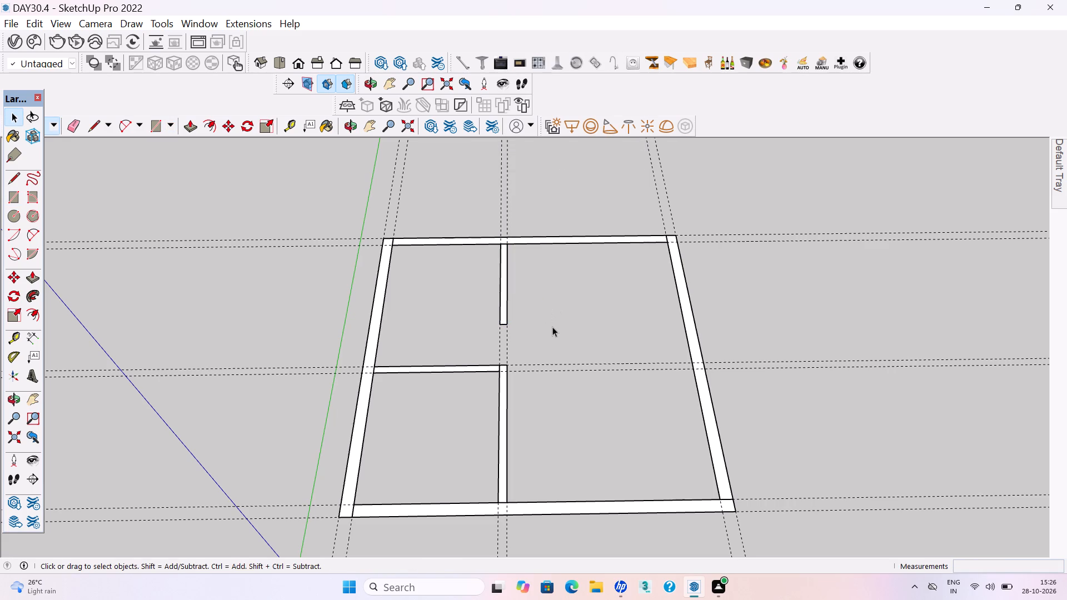
Add two guides parallel to the red axis: 4'6" inside the near wall's inner face, and another 6" beyond.
scroll(529, 342, "down", 2)
middle_click_drag(530, 339, 528, 357)
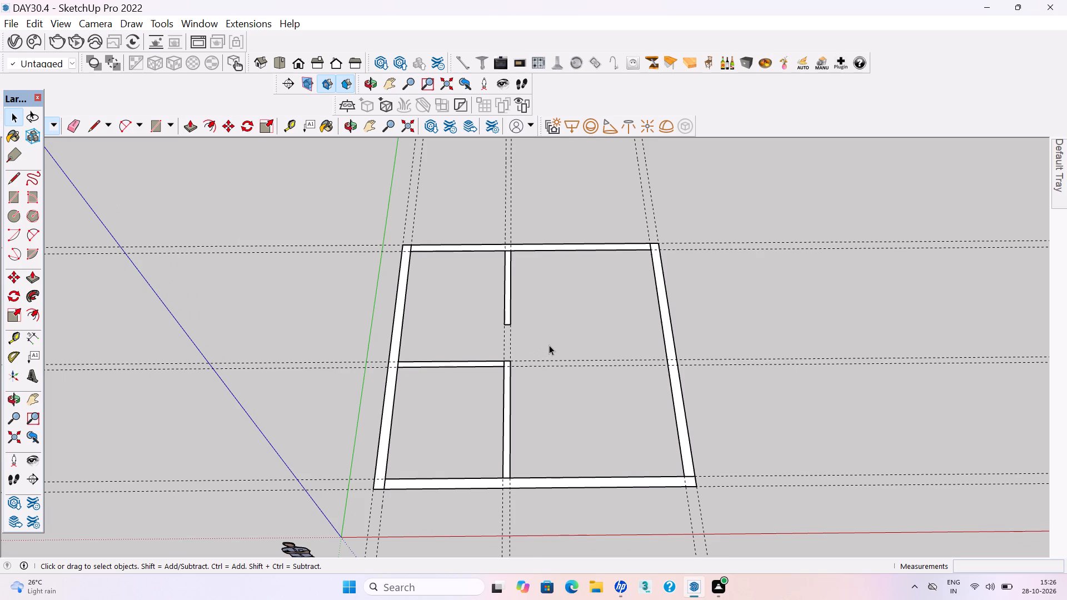
scroll(711, 294, "down", 3)
middle_click_drag(670, 340, 673, 346)
scroll(625, 362, "up", 6)
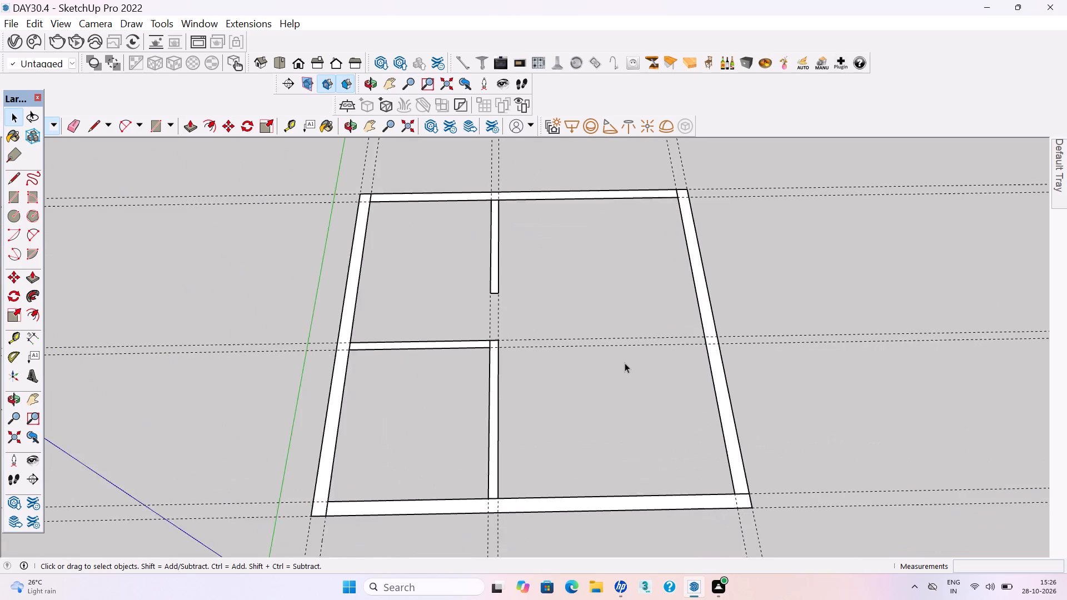
scroll(625, 363, "up", 2)
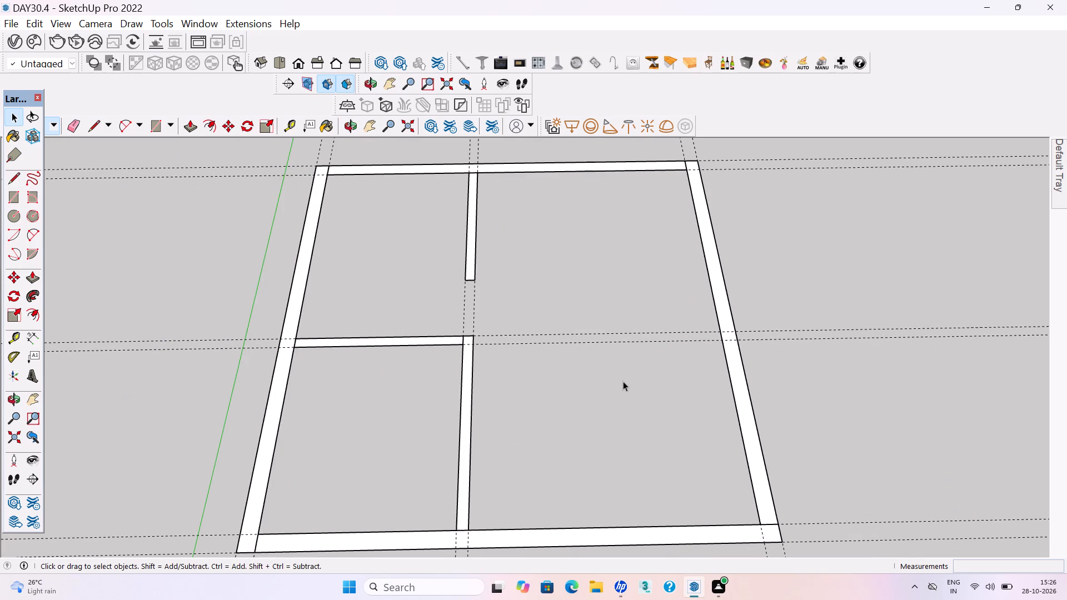
key("t")
left_click(641, 526)
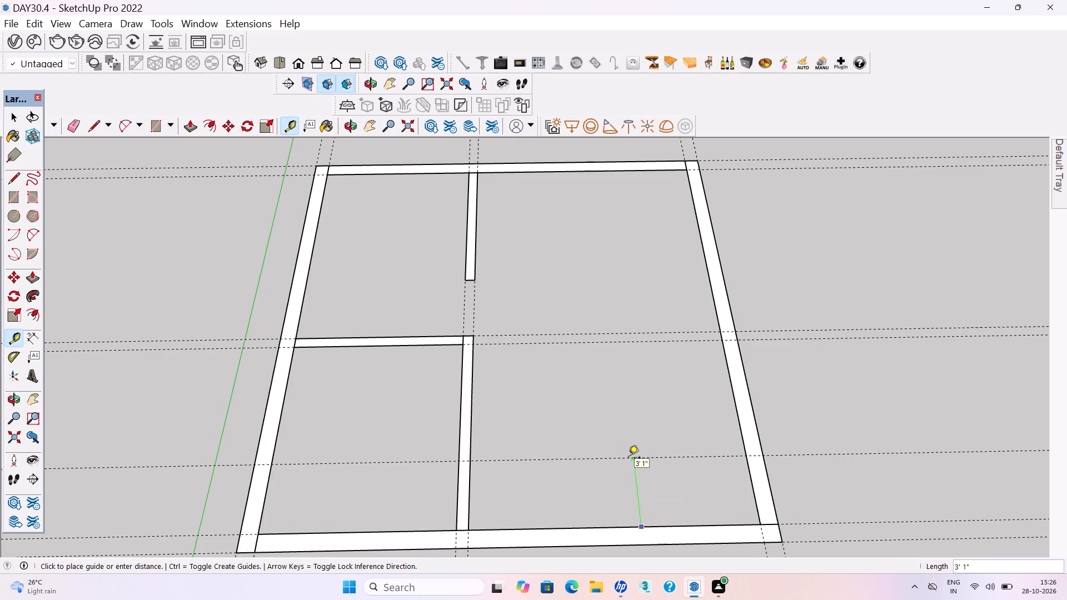
type("4'6\"")
key("Return")
left_click(622, 431)
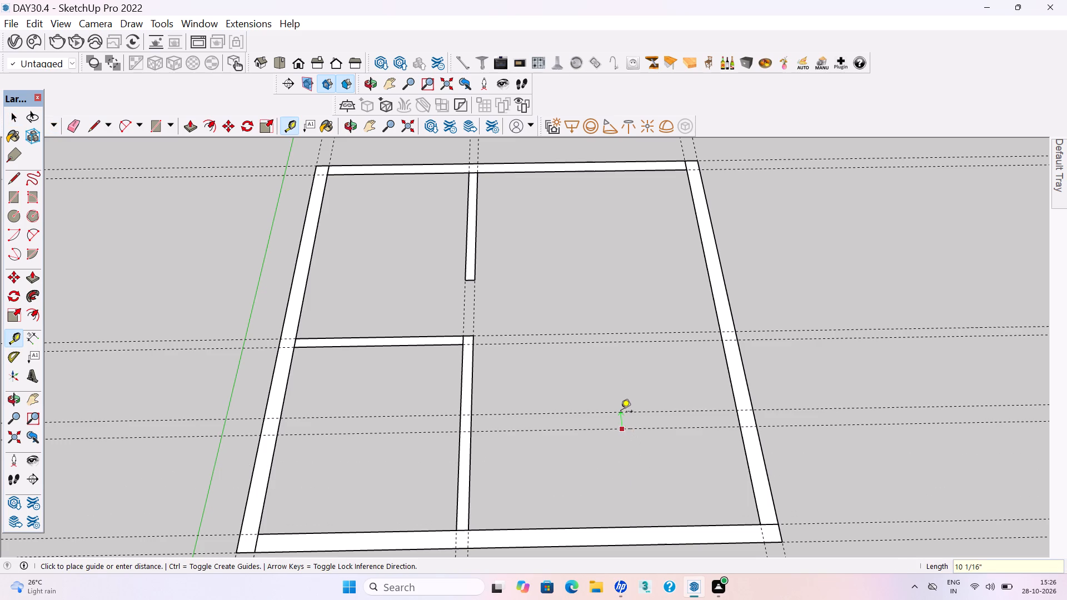
type("6\"")
key("Return")
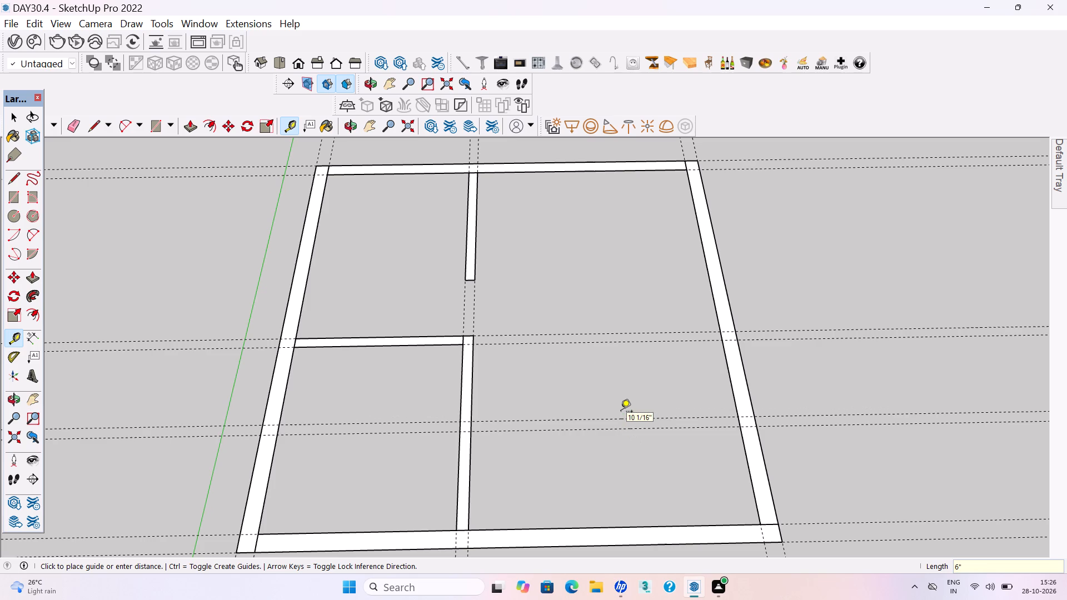
Measure from the long partition's face across to the inner face of the outer wall farthest from the green axis.
left_click(468, 493)
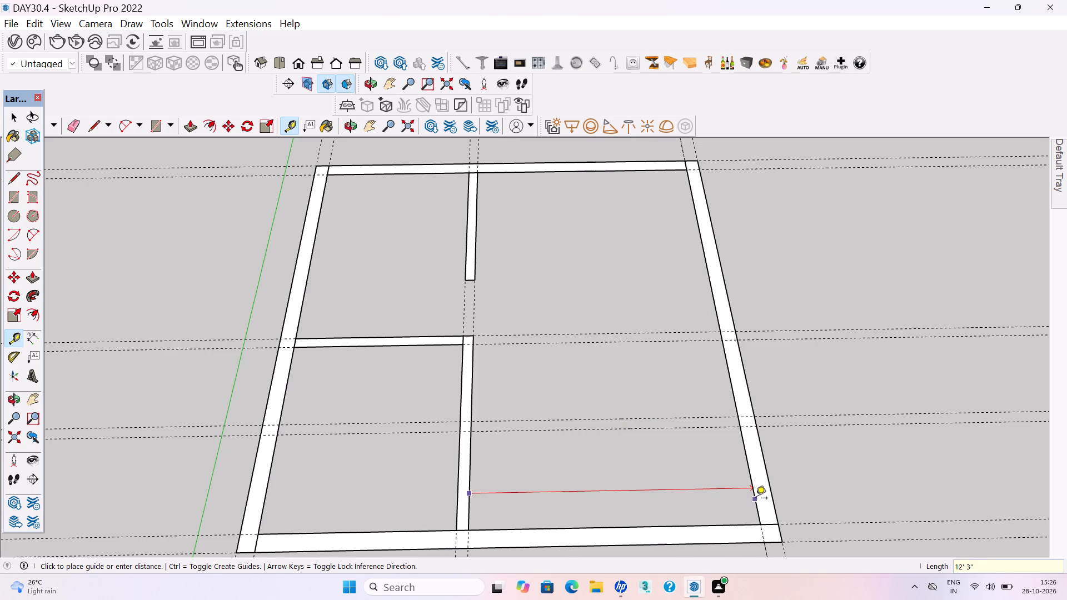
key("space")
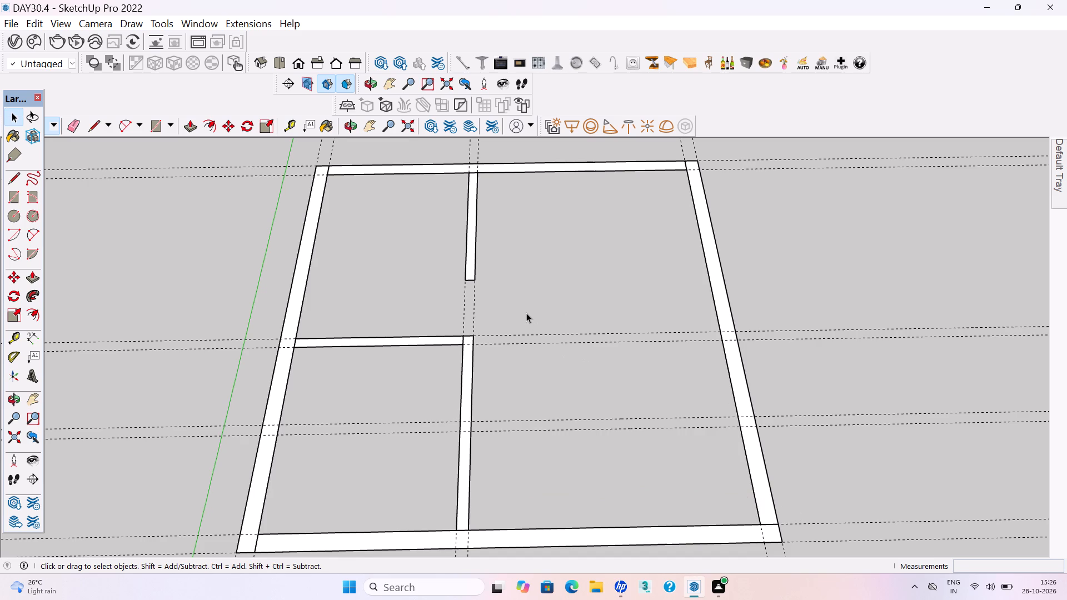
Draw a 6" by 12'3" partition between the new guides, from the long partition to the wall farthest from the green axis; group it and save.
key("r")
left_click(472, 433)
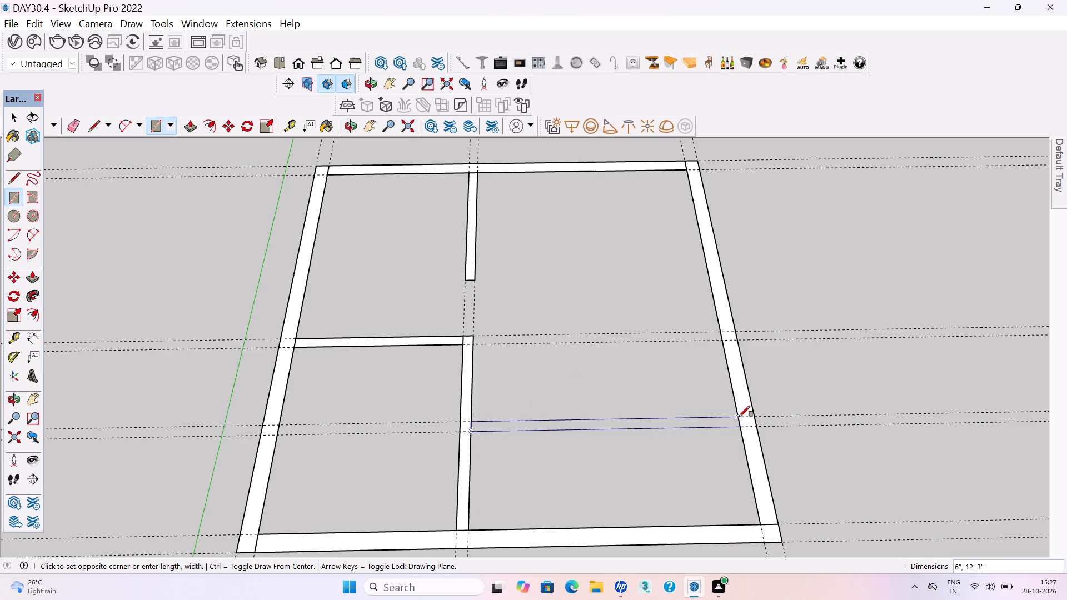
left_click(739, 417)
key("space")
double_click(650, 423)
right_click(650, 423)
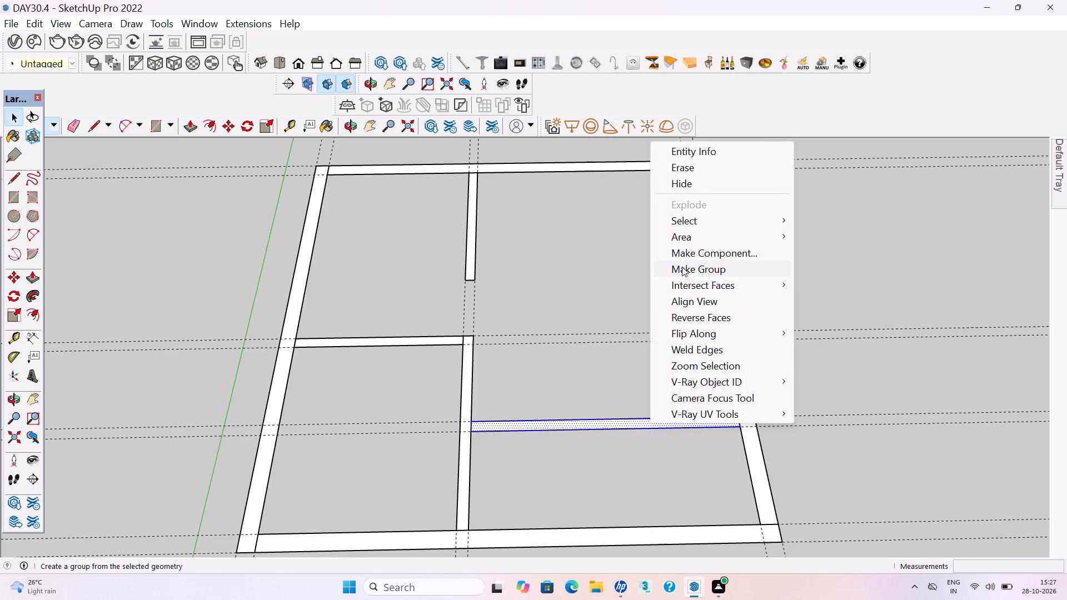
left_click(682, 266)
left_click(600, 459)
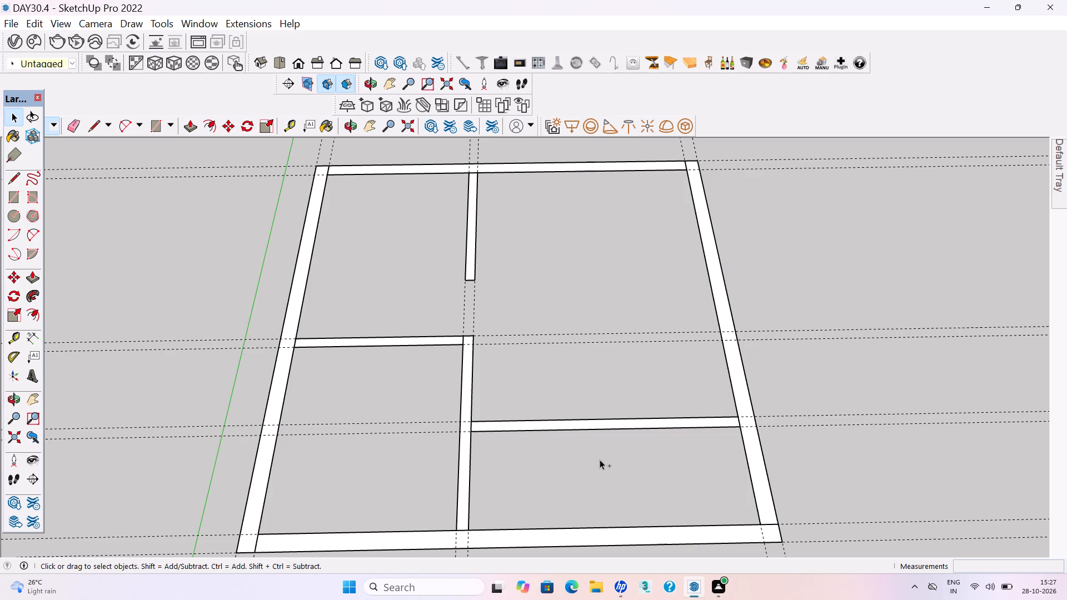
key("ctrl+s")
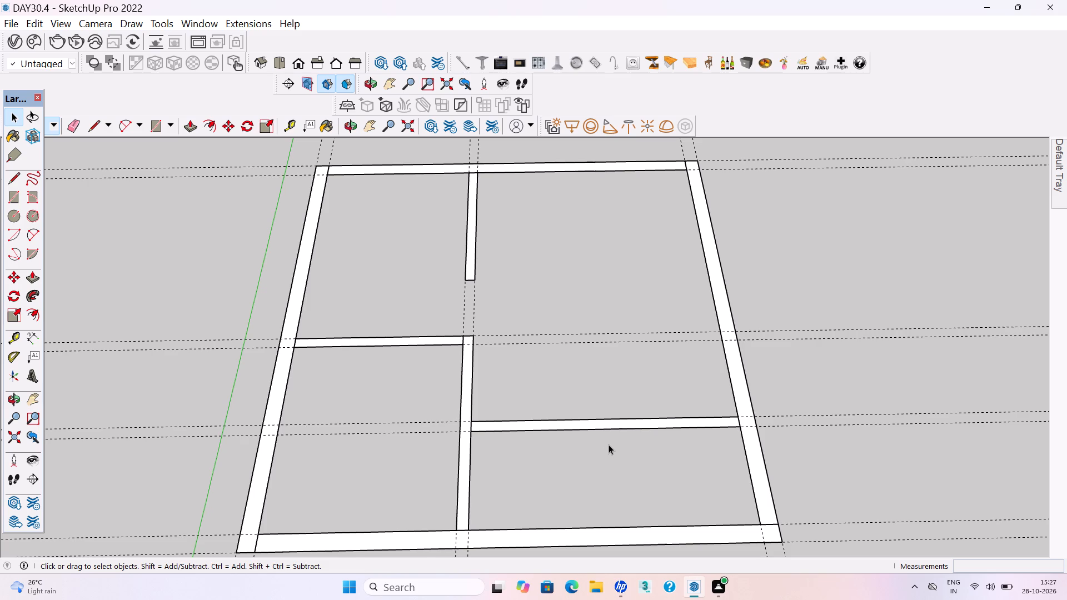
scroll(609, 444, "down", 2)
middle_click_drag(620, 379, 615, 401)
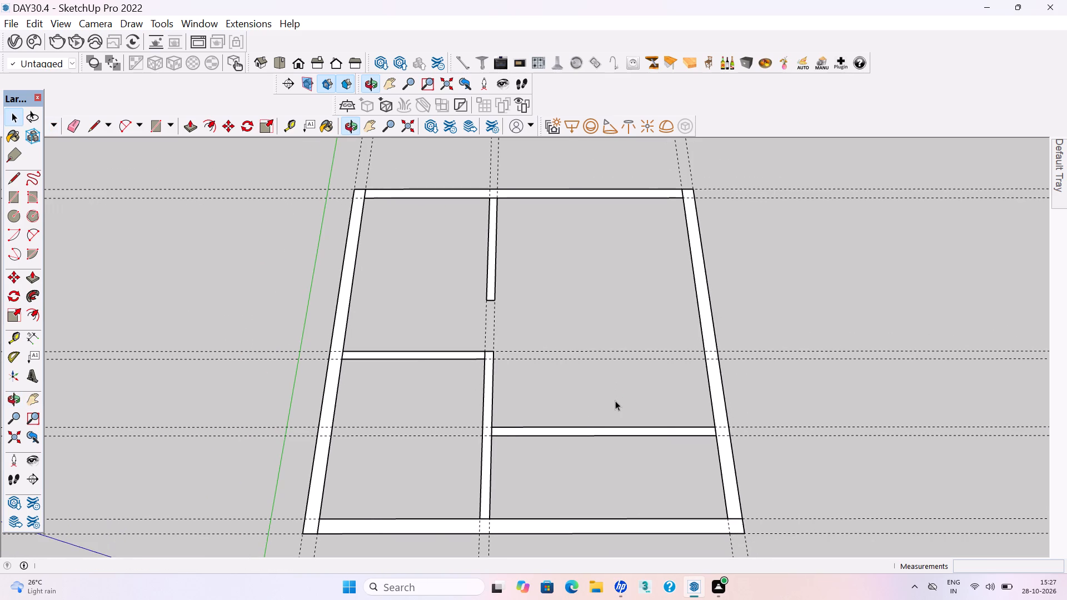
key("ctrl+s")
key("ctrl+s")
Scale the outer wall nearest the red axis shorter so it ends at the long partition's outer face, and save the model.
scroll(600, 399, "down", 2)
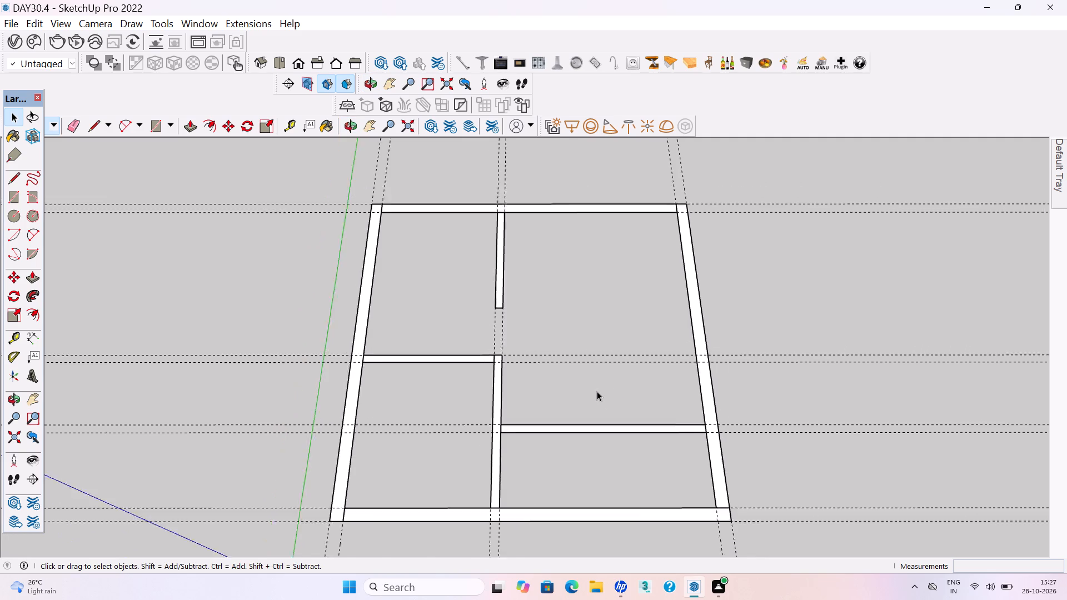
scroll(597, 391, "down", 2)
scroll(593, 324, "down", 3)
middle_click_drag(619, 437, 622, 453)
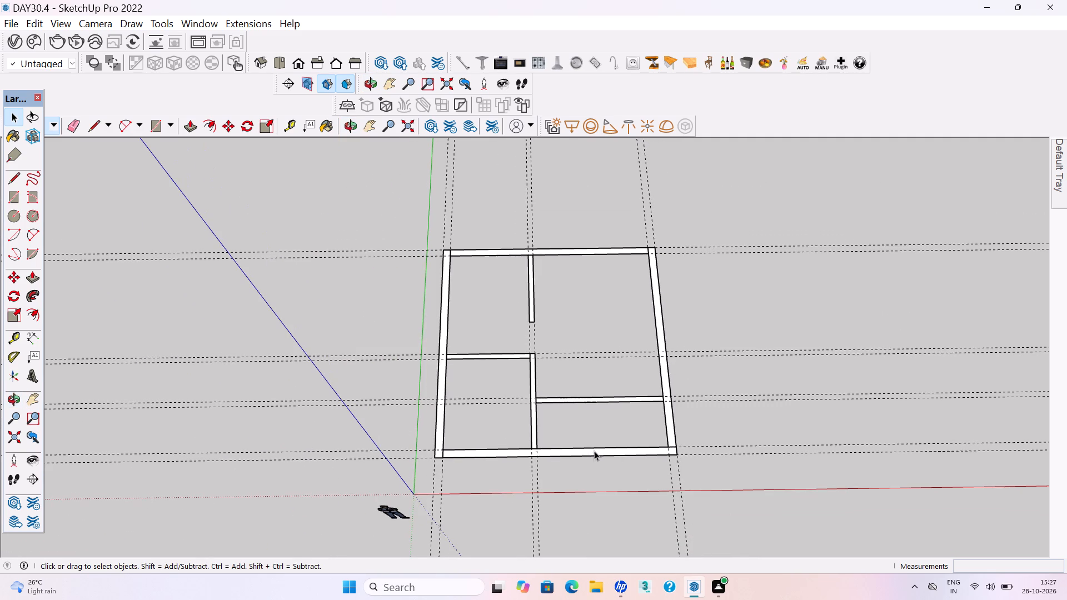
scroll(598, 453, "up", 4)
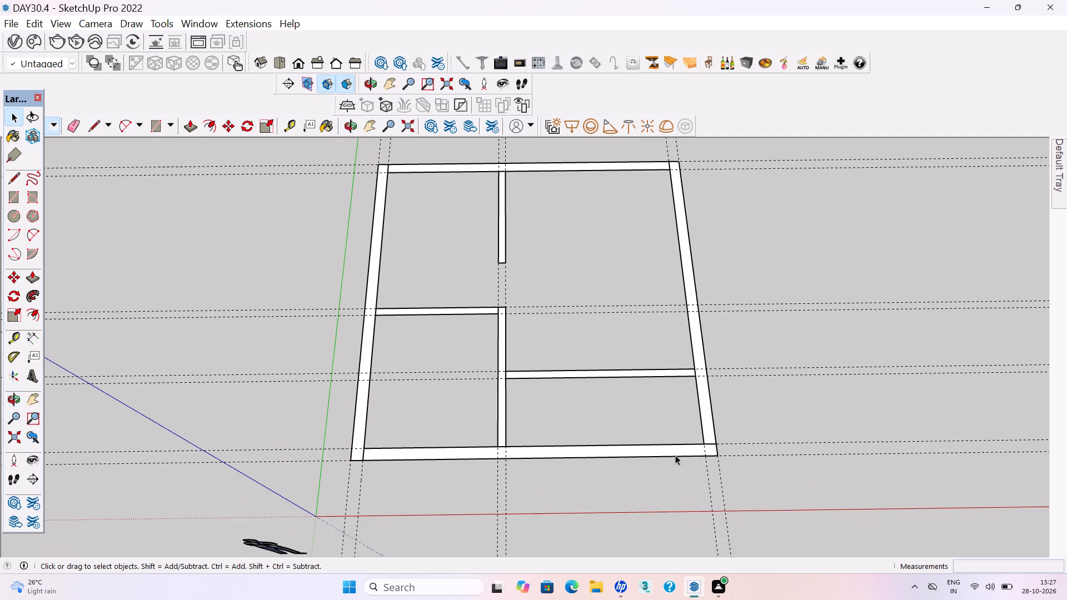
left_click(676, 450)
key("s")
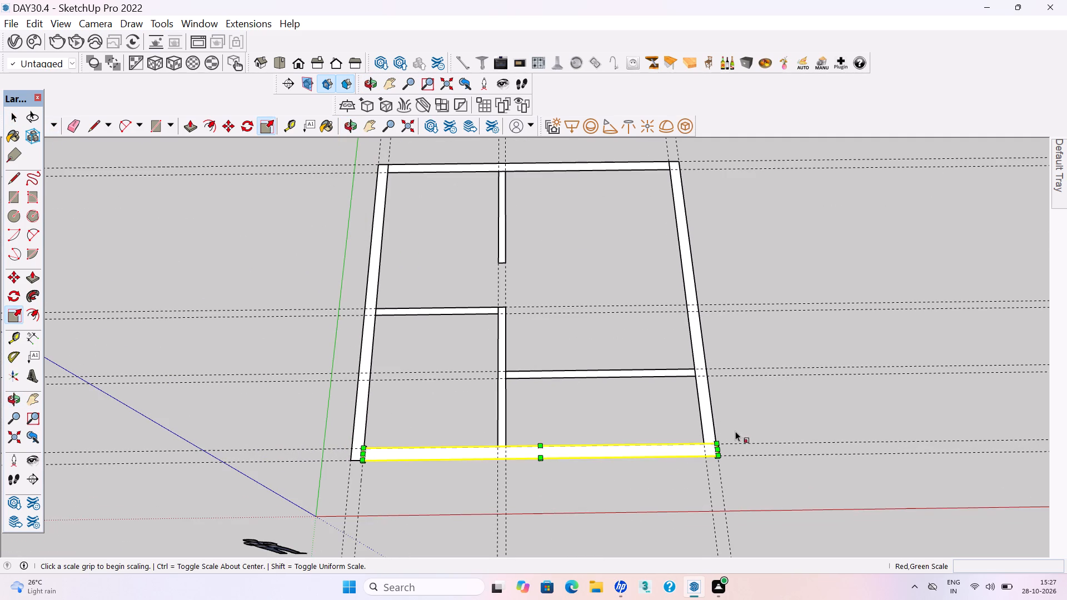
left_click(721, 449)
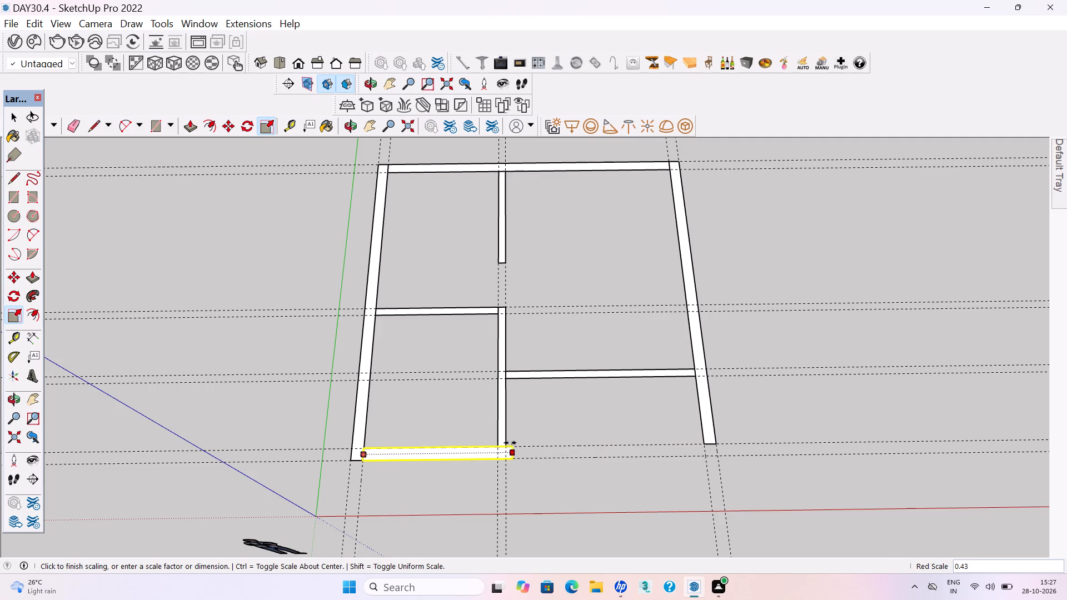
left_click(509, 443)
key("space")
left_click(559, 500)
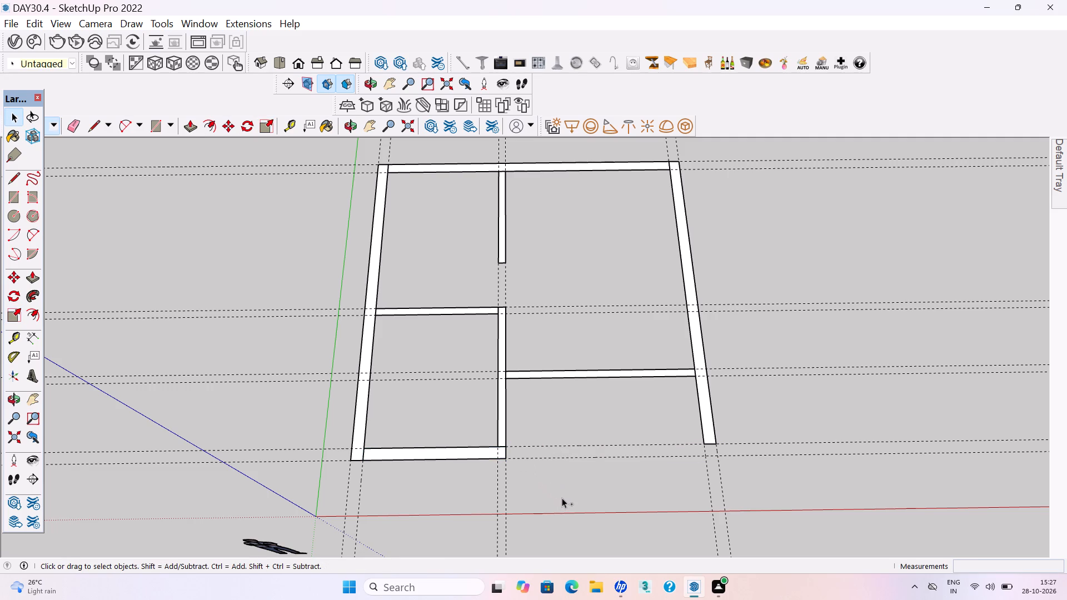
key("ctrl+s")
key("ctrl+s")
Scale the far partition segment lengthwise by about 1.44 so it meets the near segment of the long partition, and save.
scroll(562, 473, "down", 1)
middle_click_drag(583, 444, 583, 476)
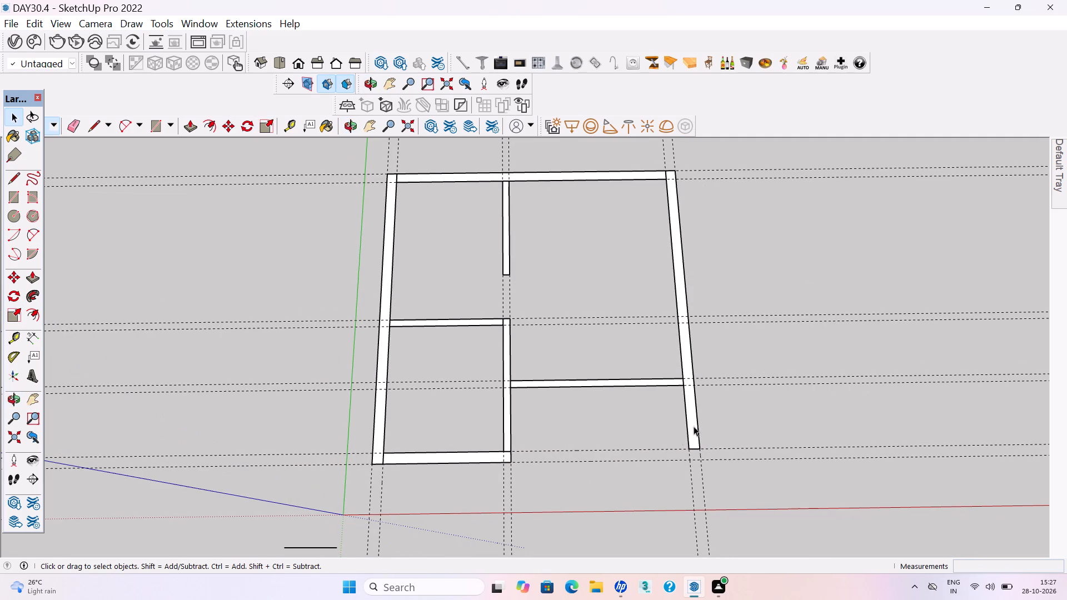
scroll(709, 378, "down", 3)
middle_click_drag(679, 363, 681, 389)
scroll(541, 310, "up", 5)
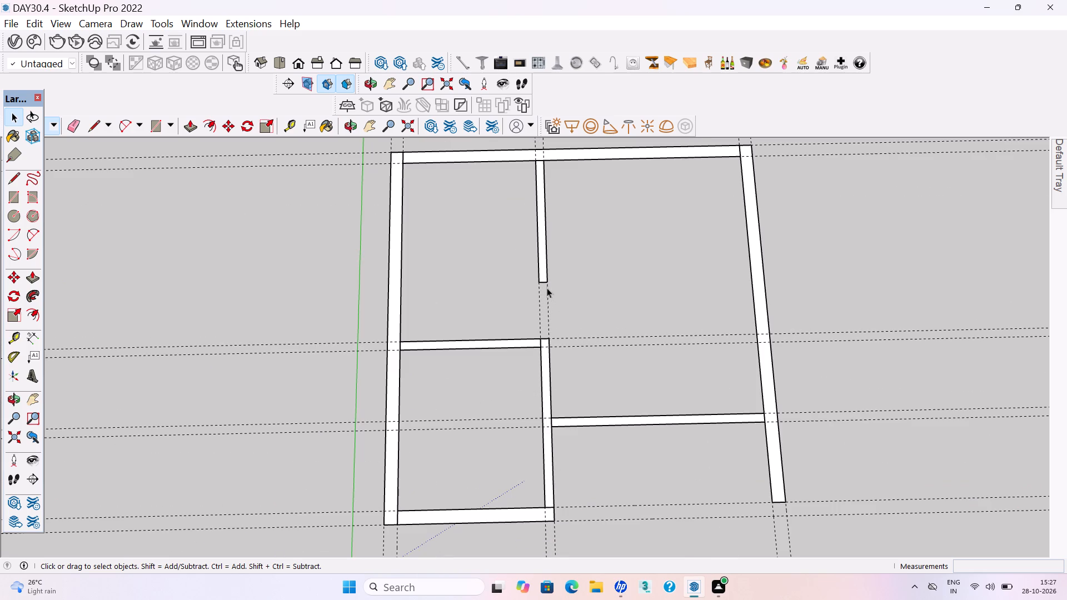
left_click(545, 277)
key("s")
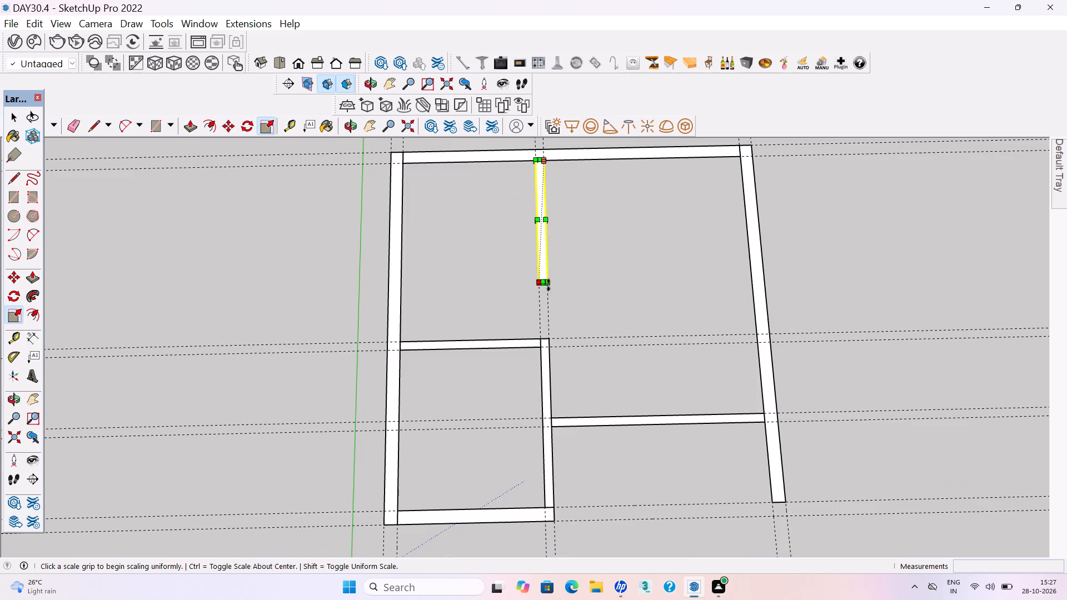
left_click(545, 283)
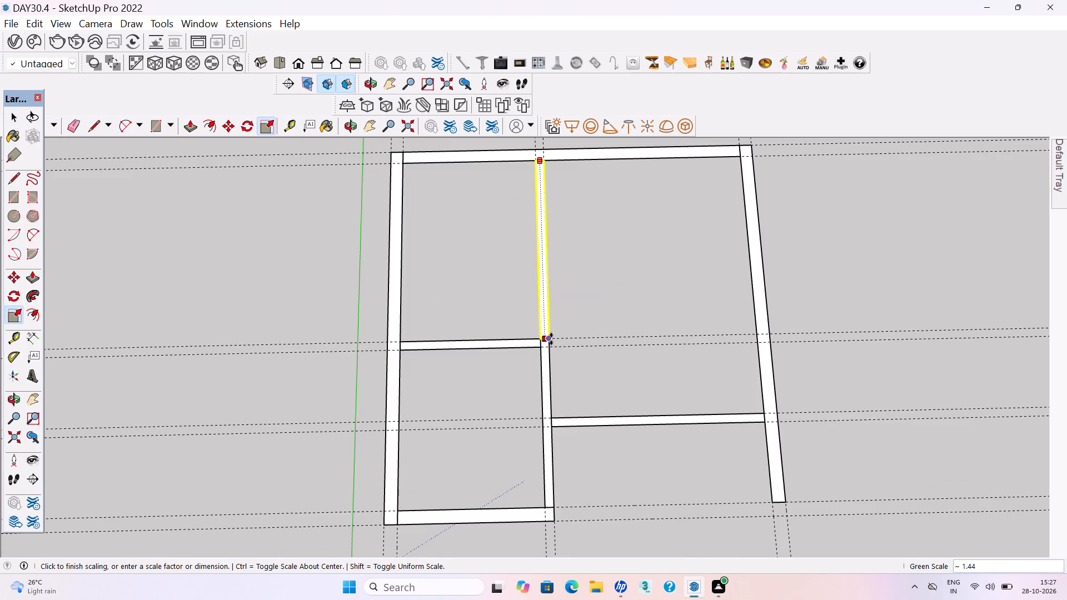
left_click(551, 339)
key("space")
left_click(585, 314)
key("ctrl+s")
key("ctrl+s")
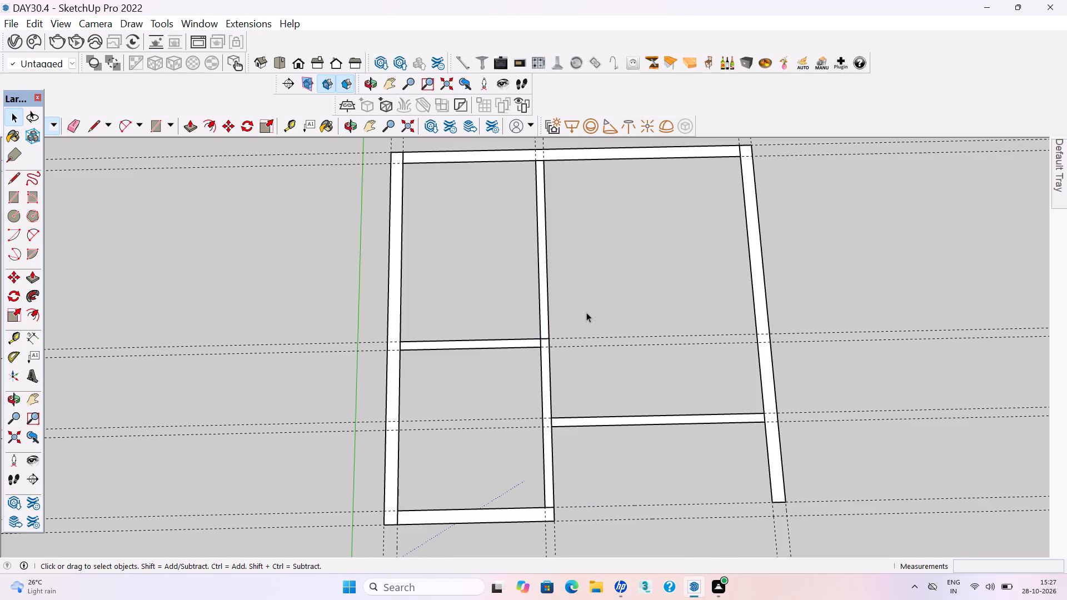
Extrude the outer wall beside the green axis up to a height of 10' inside its group, and save the model.
scroll(611, 291, "down", 3)
middle_click_drag(616, 382, 620, 332)
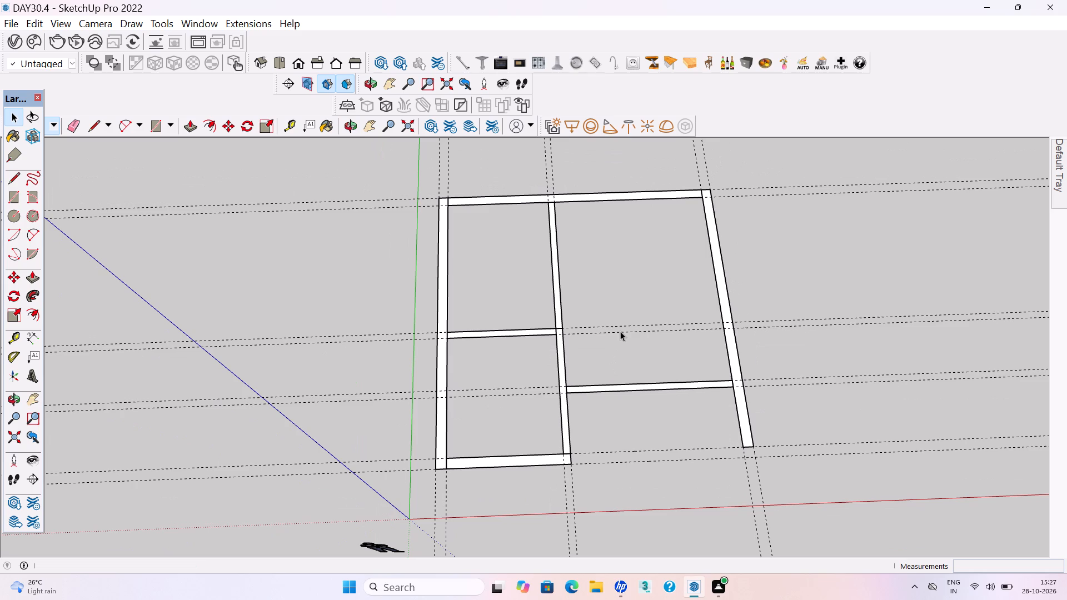
scroll(390, 448, "up", 3)
double_click(452, 445)
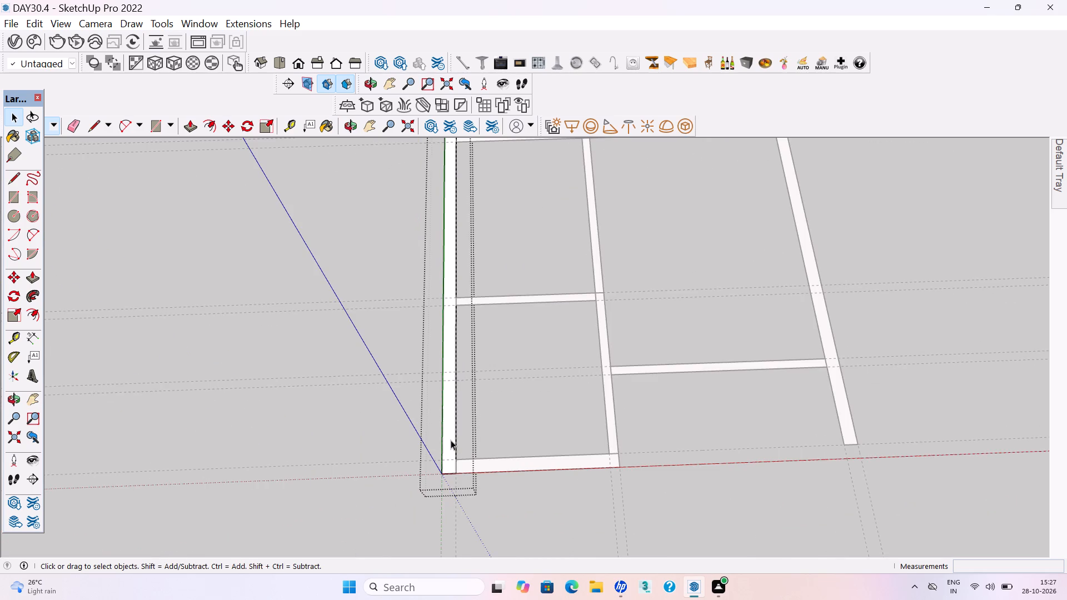
left_click(451, 440)
key("p")
left_click(451, 440)
left_click(445, 434)
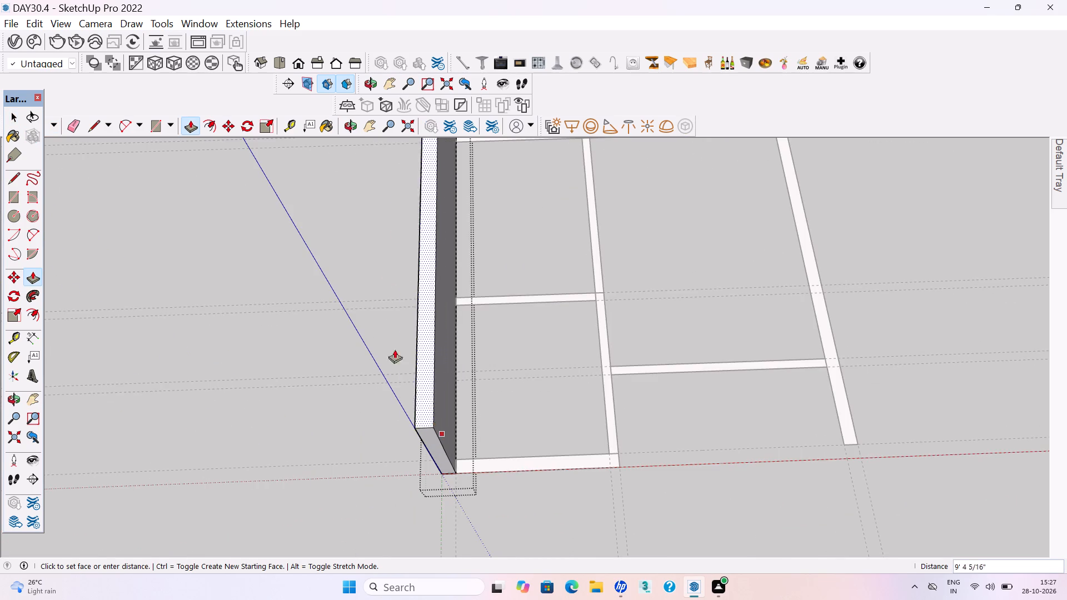
type("10'")
key("Return")
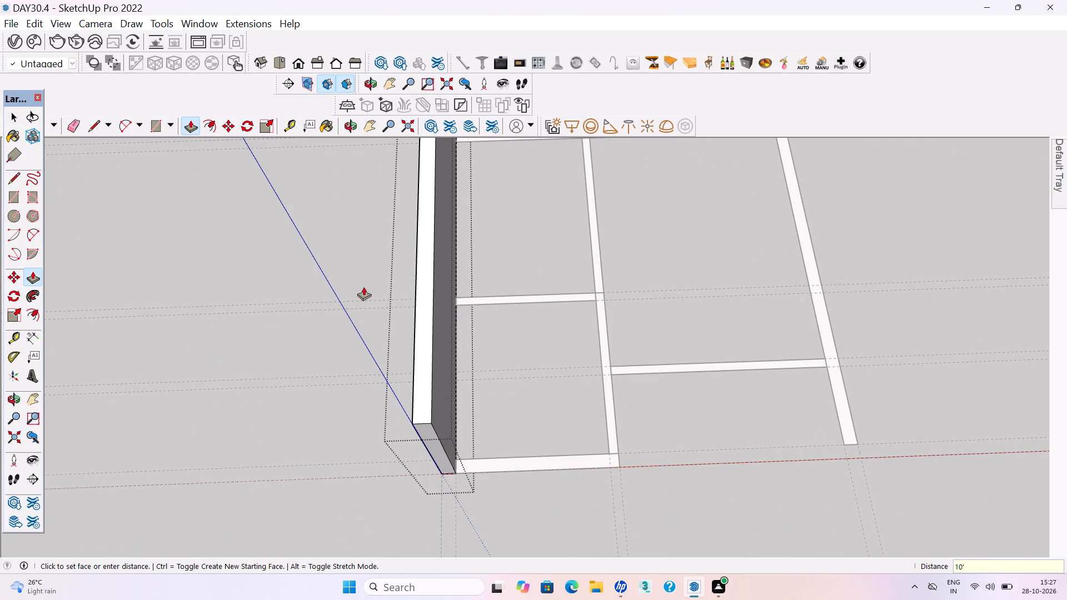
key("space")
left_click(522, 418)
key("ctrl+s")
key("ctrl+s")
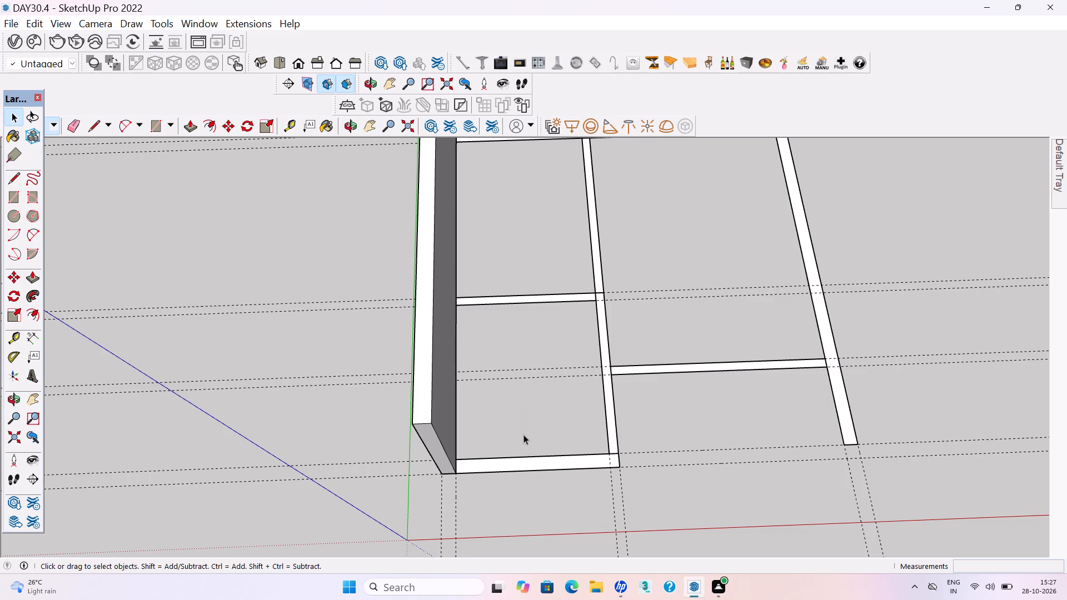
Extrude the outer wall nearest the red axis up to match the top of the adjoining 10' wall.
middle_click_drag(518, 434, 482, 394)
scroll(513, 477, "up", 1)
double_click(507, 458)
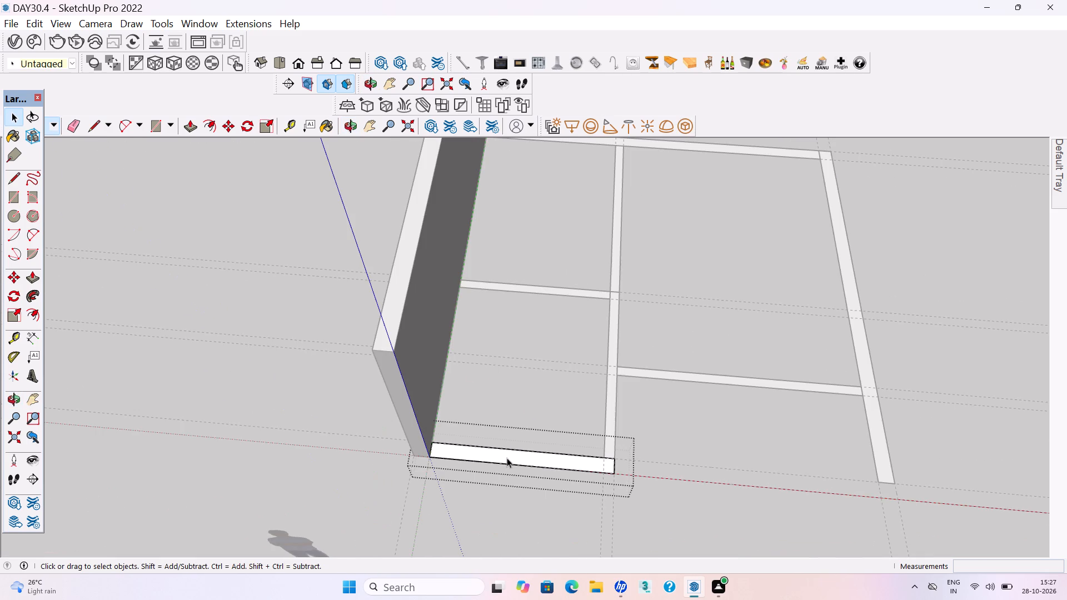
left_click(507, 458)
key("p")
left_click(483, 452)
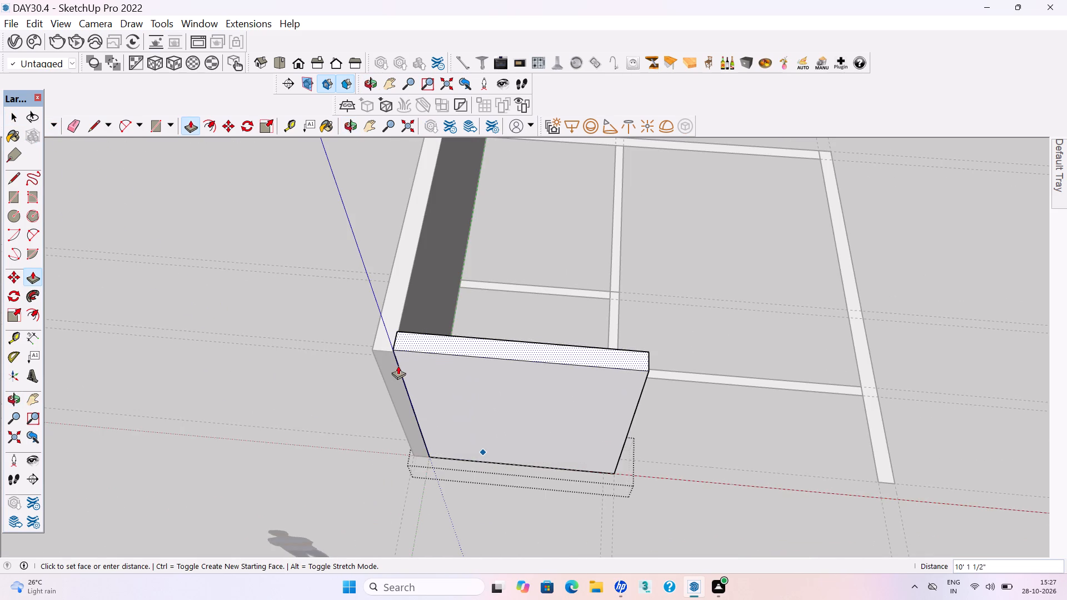
left_click(396, 352)
key("space")
left_click(532, 543)
Extrude the cross partition between the green-axis outer wall and the long partition up to the outer wall's 10' top.
scroll(550, 347, "down", 3)
middle_click_drag(661, 354, 637, 383)
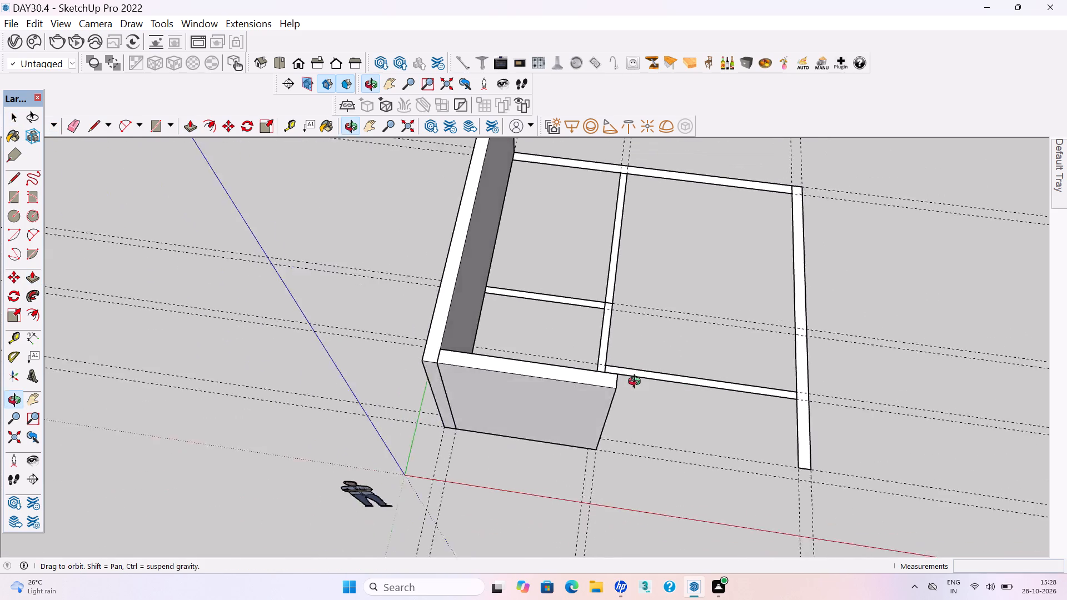
middle_click_drag(637, 383, 579, 418)
middle_click(578, 419)
middle_click_drag(576, 421, 569, 452)
middle_click(567, 477)
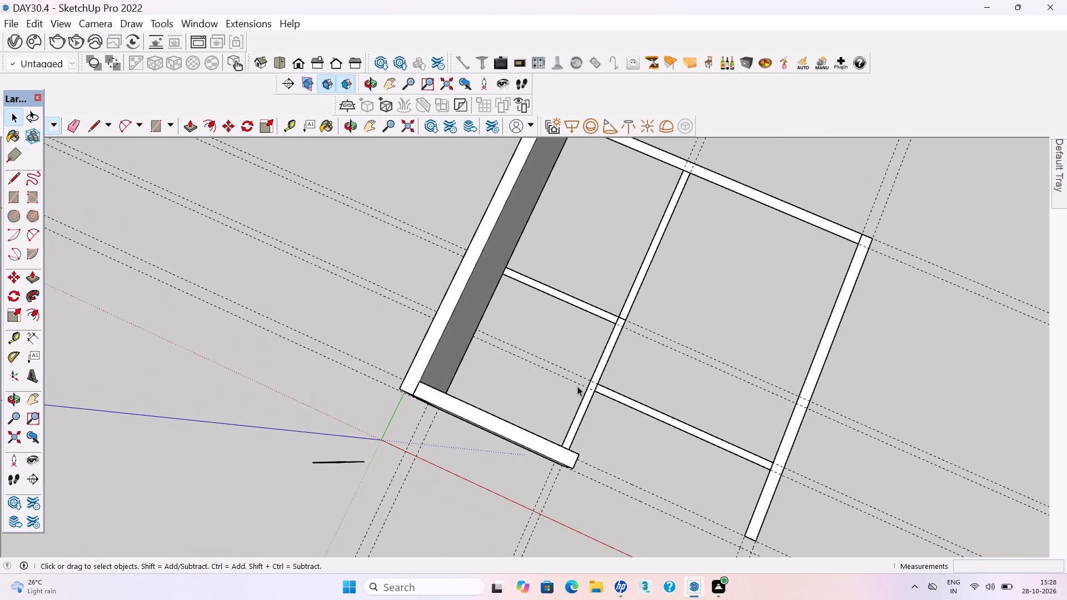
double_click(597, 311)
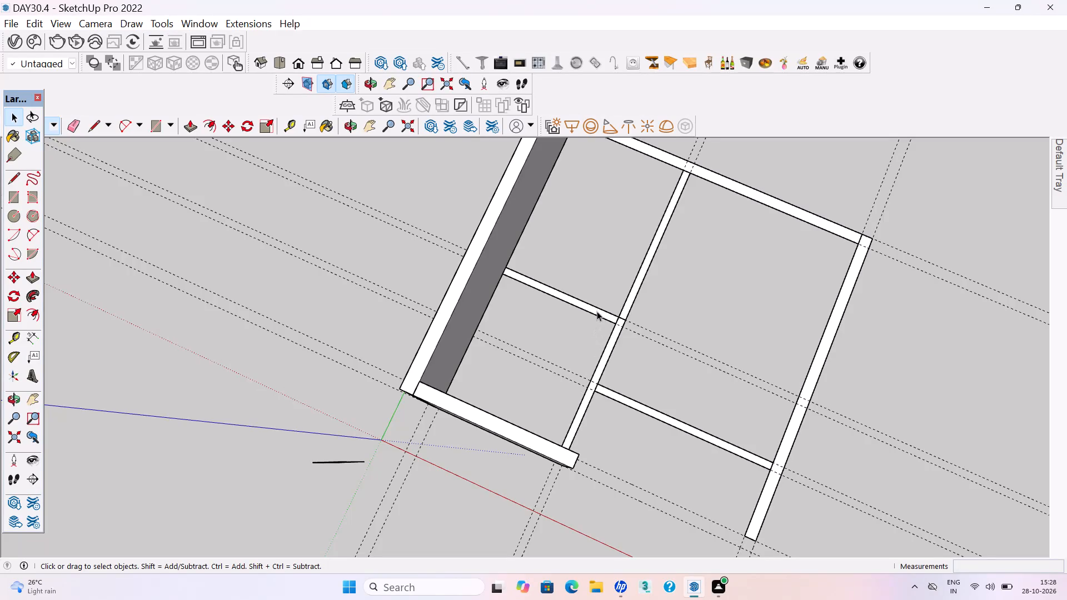
left_click(597, 312)
key("p")
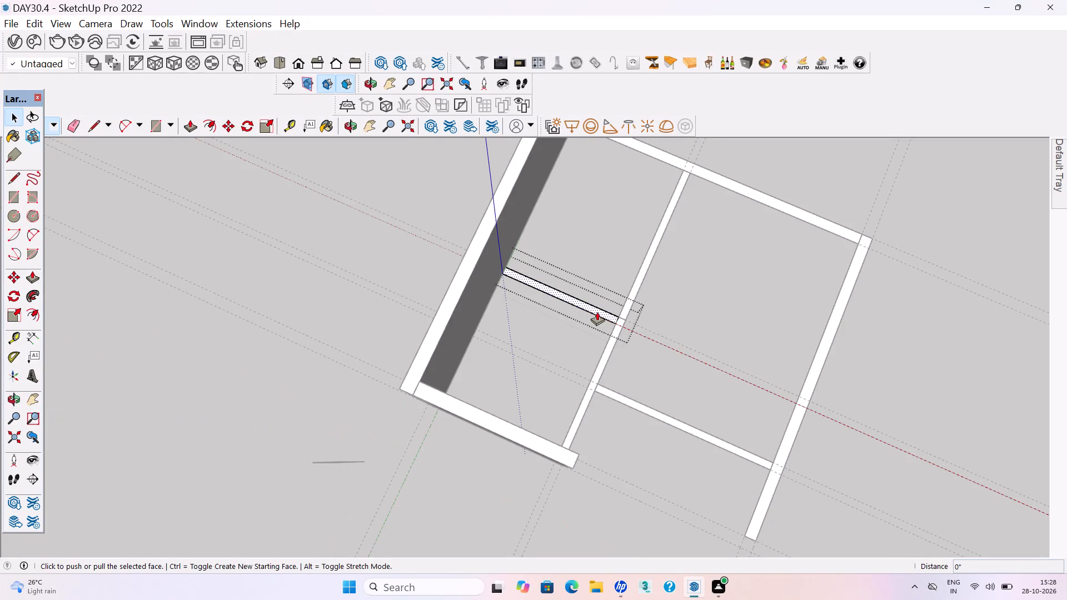
left_click(597, 308)
left_click(491, 228)
key("space")
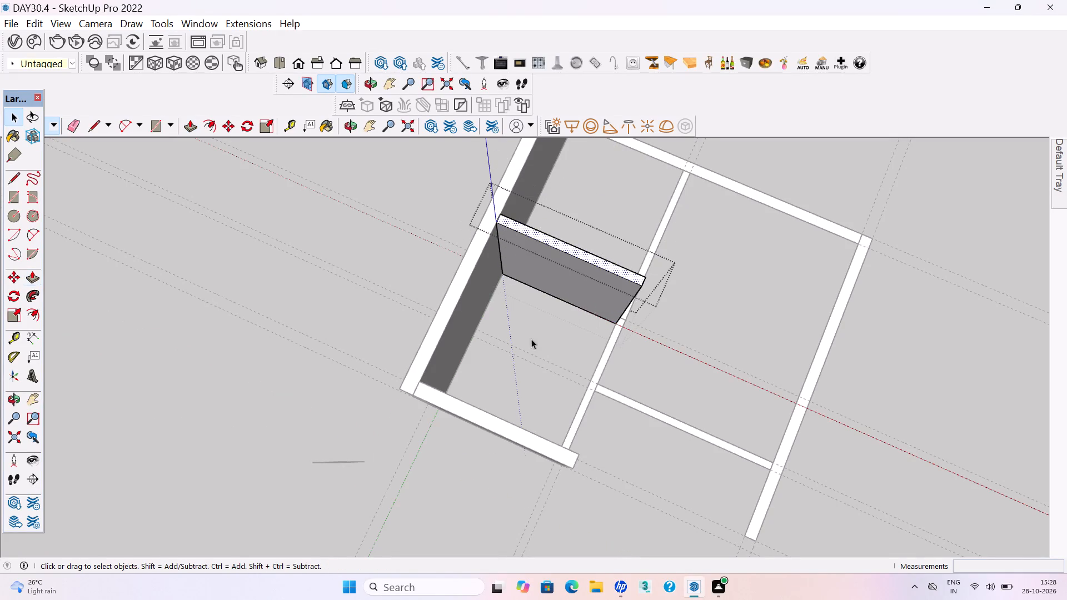
left_click(532, 355)
Extrude the near segment of the long partition to 10', level with the raised cross partition.
scroll(448, 319, "down", 3)
middle_click_drag(481, 354, 570, 381)
scroll(570, 381, "up", 1)
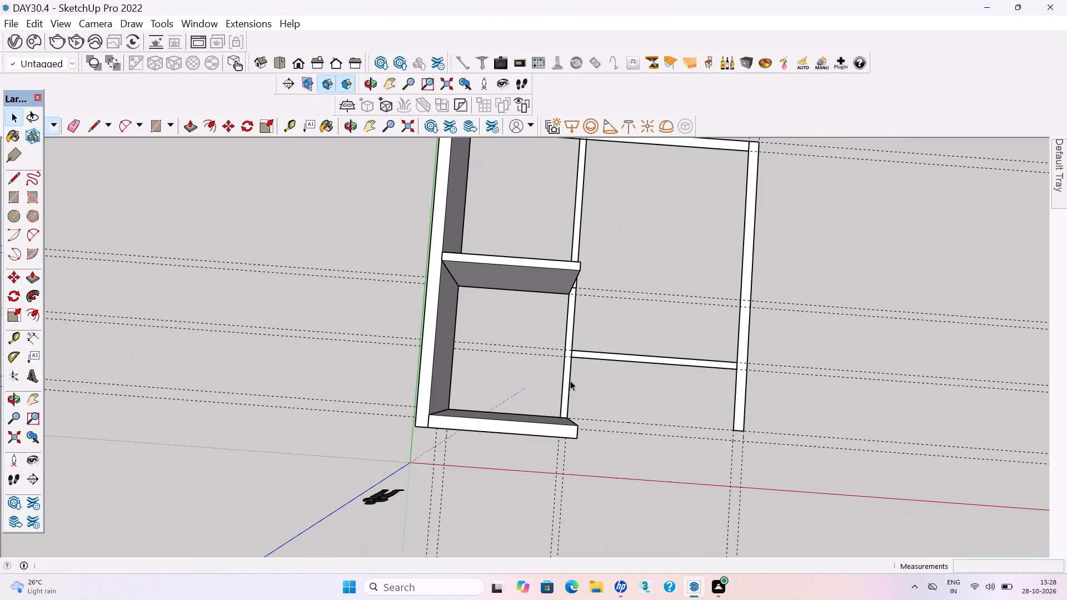
scroll(564, 393, "up", 4)
double_click(564, 393)
left_click(566, 393)
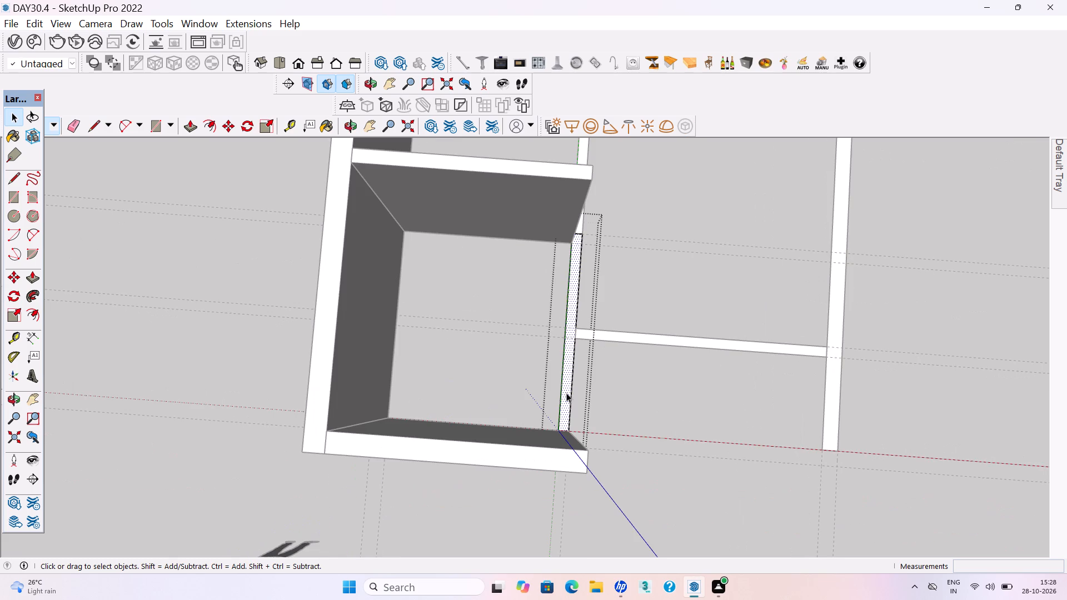
key("p")
left_click(566, 393)
left_click(571, 176)
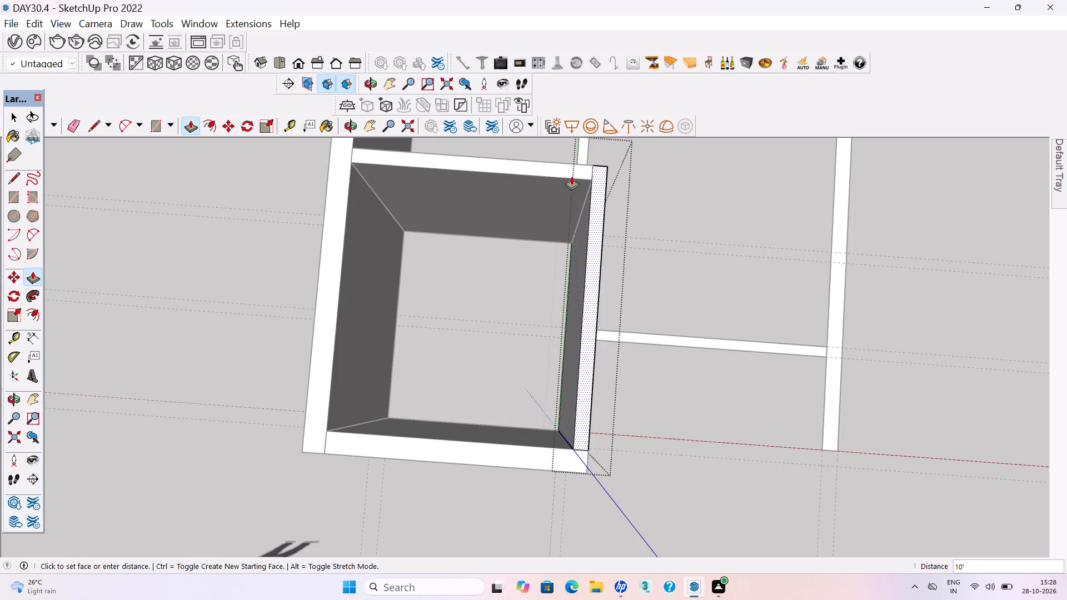
key("space")
left_click(523, 392)
Extrude the far segment of the long partition to 10', level with the raised near segment.
scroll(530, 392, "down", 5)
scroll(544, 204, "up", 4)
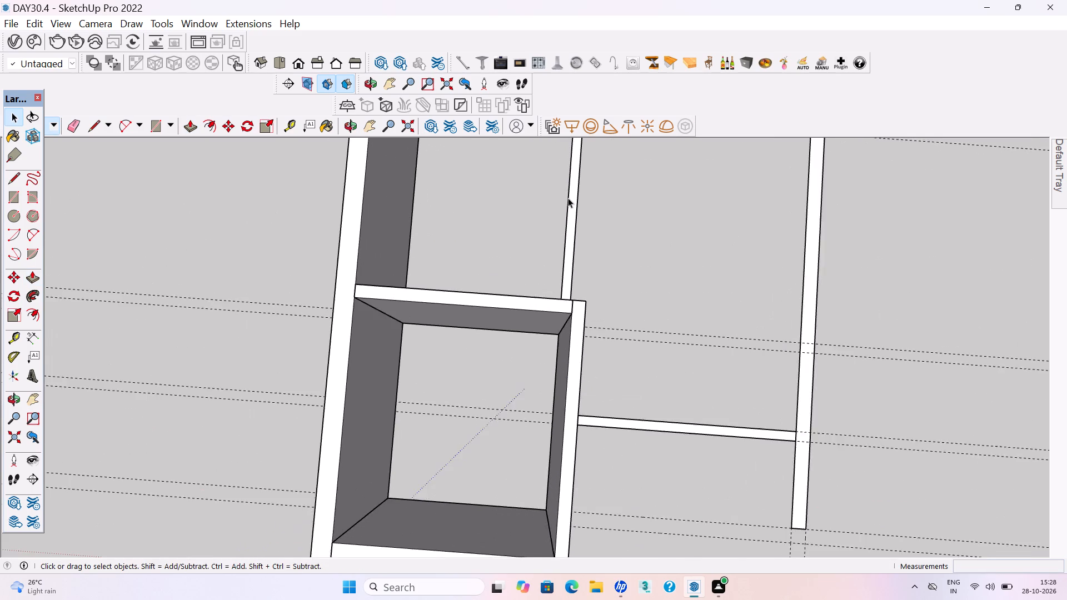
scroll(568, 198, "up", 3)
double_click(572, 278)
left_click(567, 291)
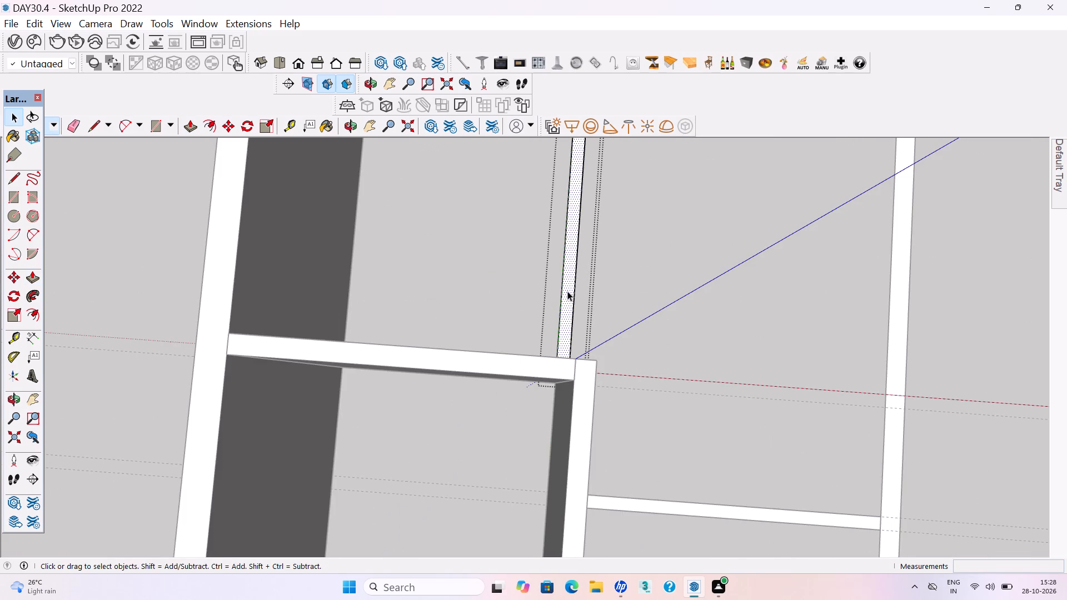
key("p")
left_click(567, 291)
left_click(585, 359)
key("space")
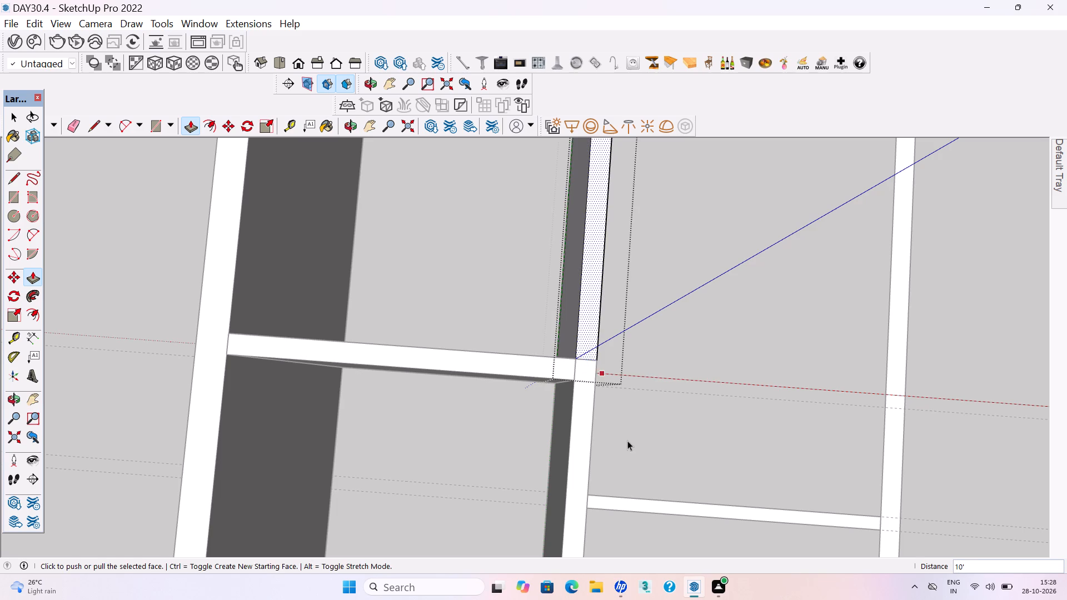
left_click(627, 441)
Extrude the outer wall farthest from the red axis to 10', matching the top of the green-axis outer wall.
scroll(530, 412, "down", 9)
scroll(506, 258, "up", 2)
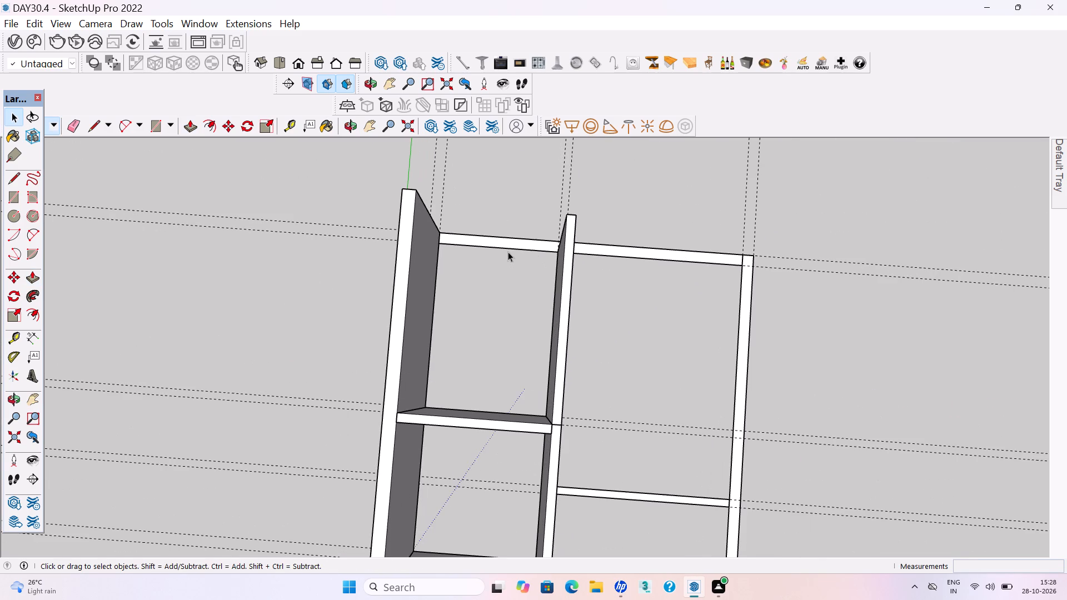
double_click(510, 243)
left_click(509, 243)
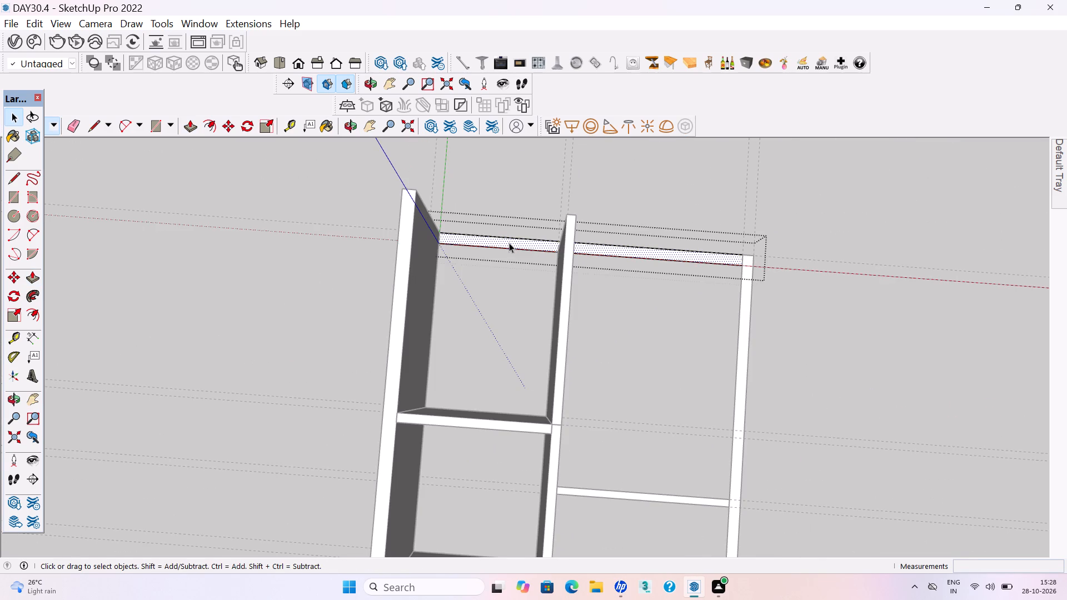
key("p")
left_click(504, 239)
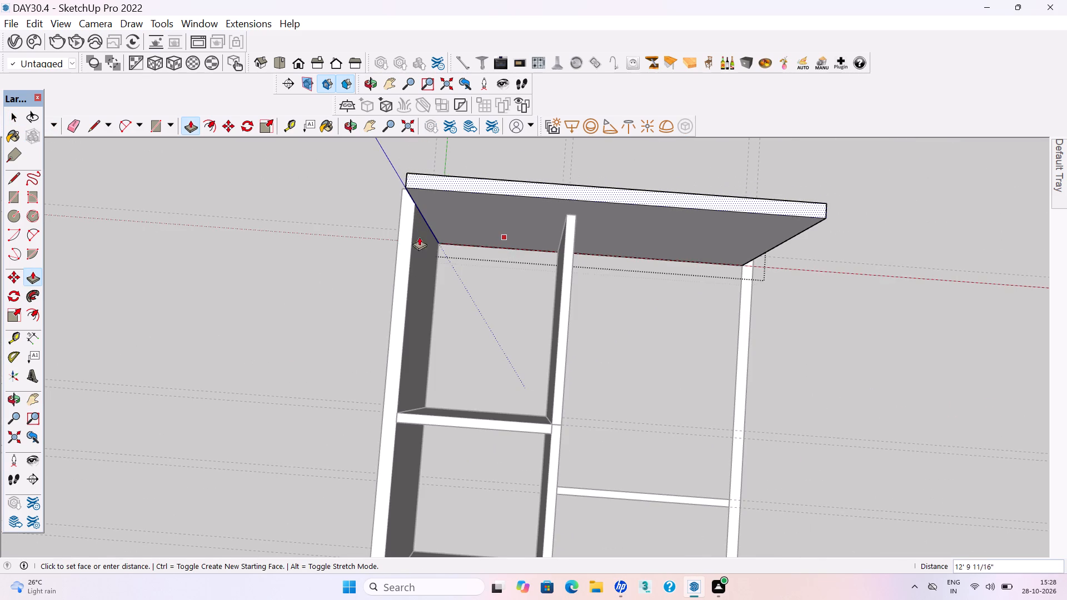
left_click(398, 322)
scroll(409, 187, "up", 4)
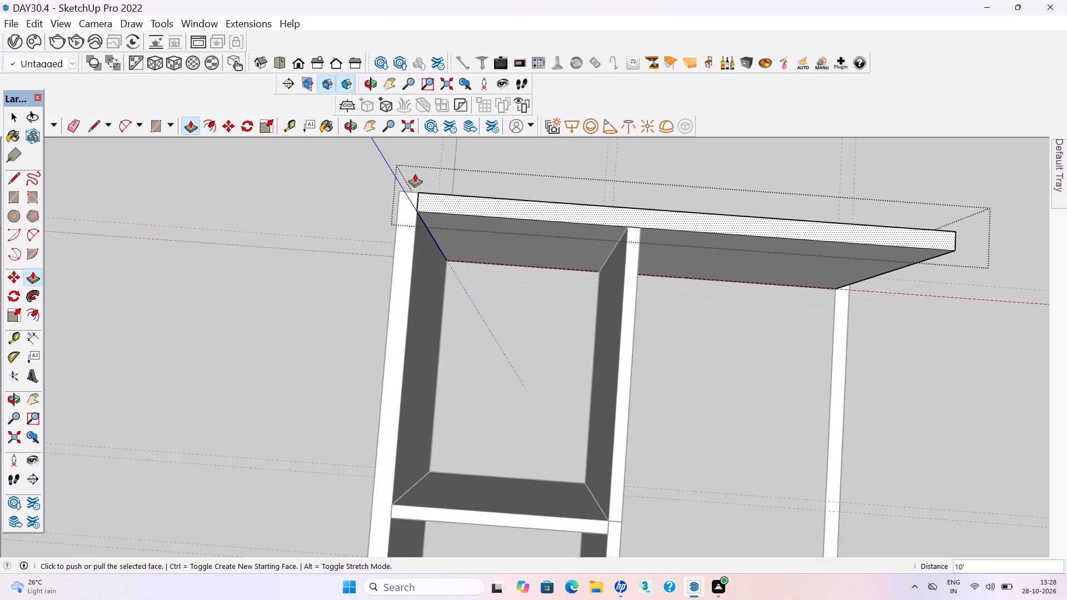
middle_click_drag(421, 178, 499, 264)
key("space")
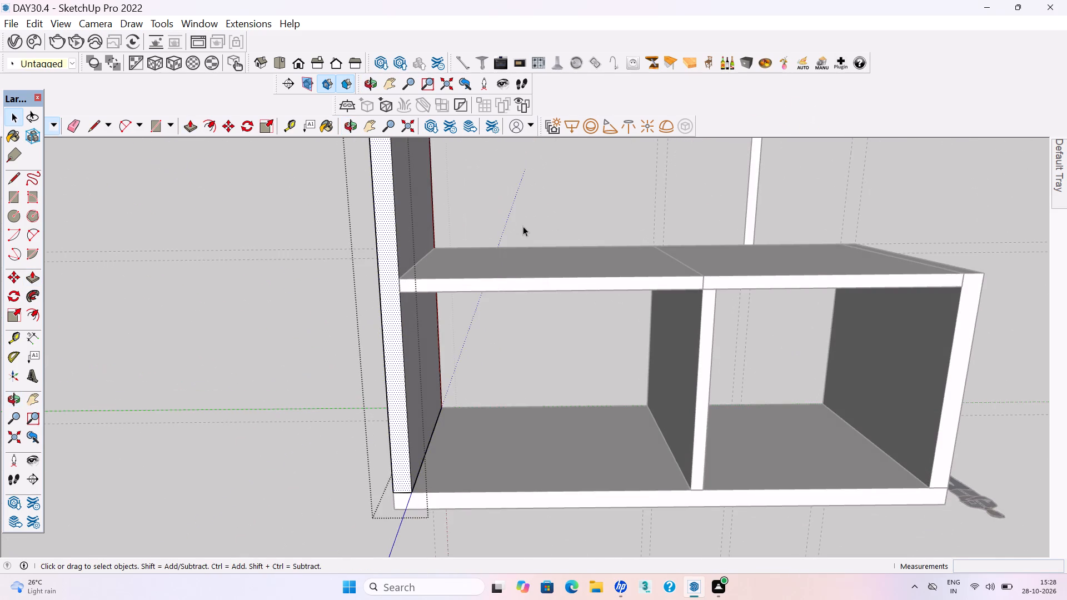
left_click(522, 222)
Extrude the outer wall farthest from the green axis to 10', level with the other raised walls.
scroll(564, 321, "down", 4)
middle_click_drag(685, 371, 340, 193)
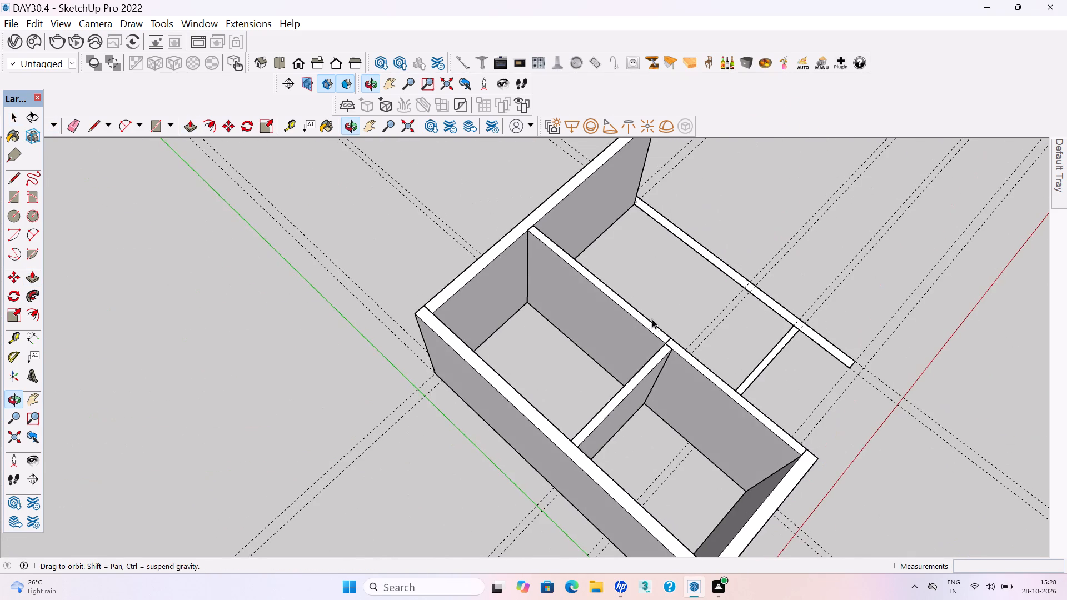
scroll(547, 285, "down", 3)
middle_click_drag(839, 329, 565, 306)
scroll(560, 248, "down", 4)
middle_click_drag(681, 423, 696, 471)
scroll(699, 477, "up", 9)
left_click(667, 488)
double_click(668, 491)
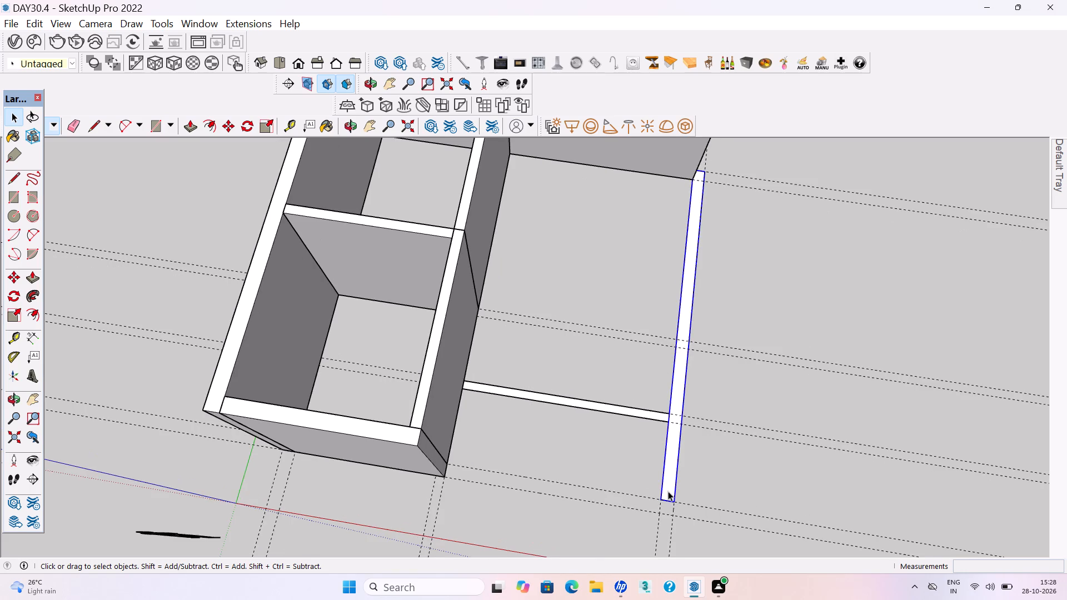
left_click(668, 494)
key("p")
left_click(667, 494)
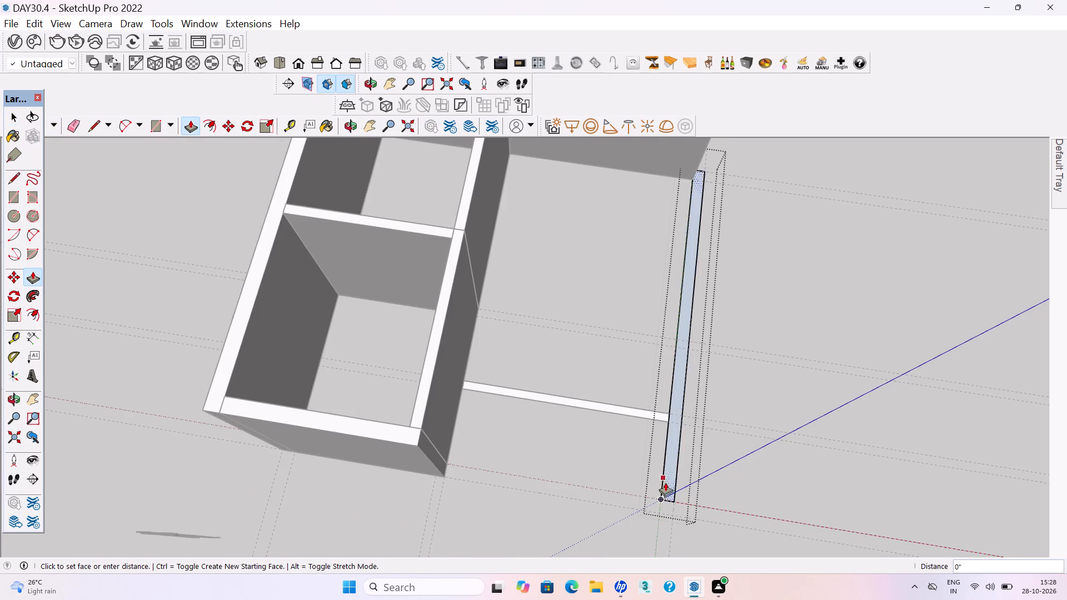
scroll(667, 491, "down", 7)
left_click(681, 268)
key("space")
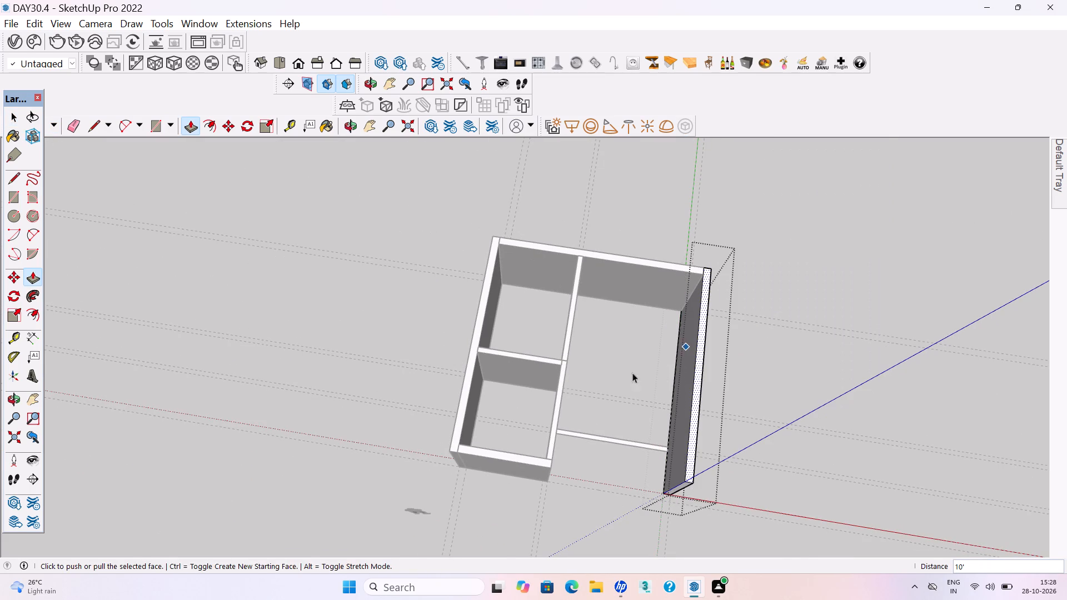
left_click(625, 370)
Extrude the short cross partition in the wider bay to 10', level with the top of the adjoining outer wall.
scroll(569, 324, "down", 3)
middle_click_drag(601, 381, 630, 426)
scroll(611, 396, "up", 12)
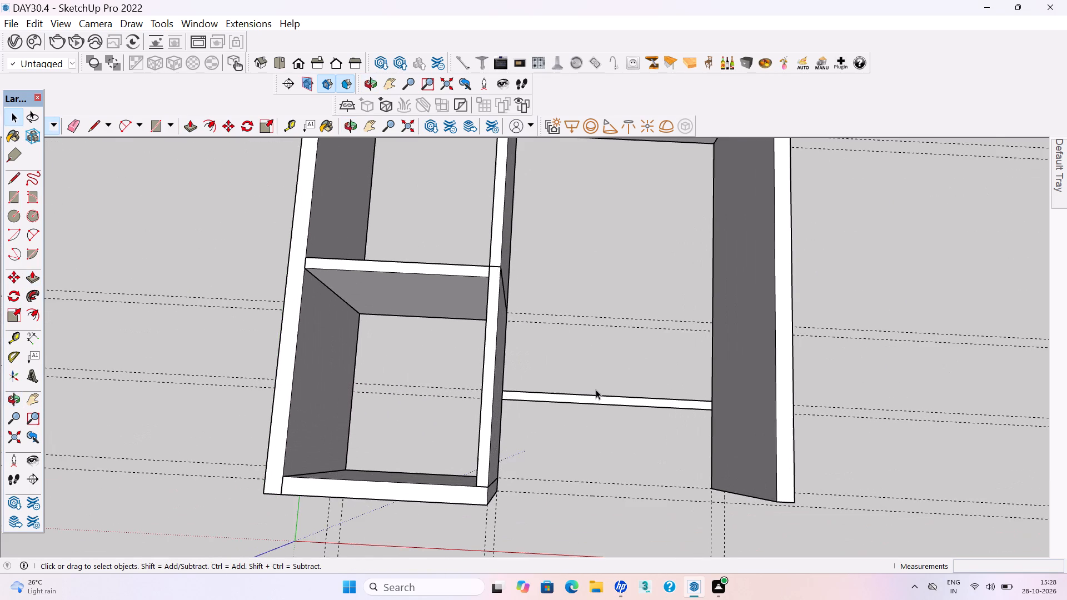
double_click(596, 403)
left_click(595, 400)
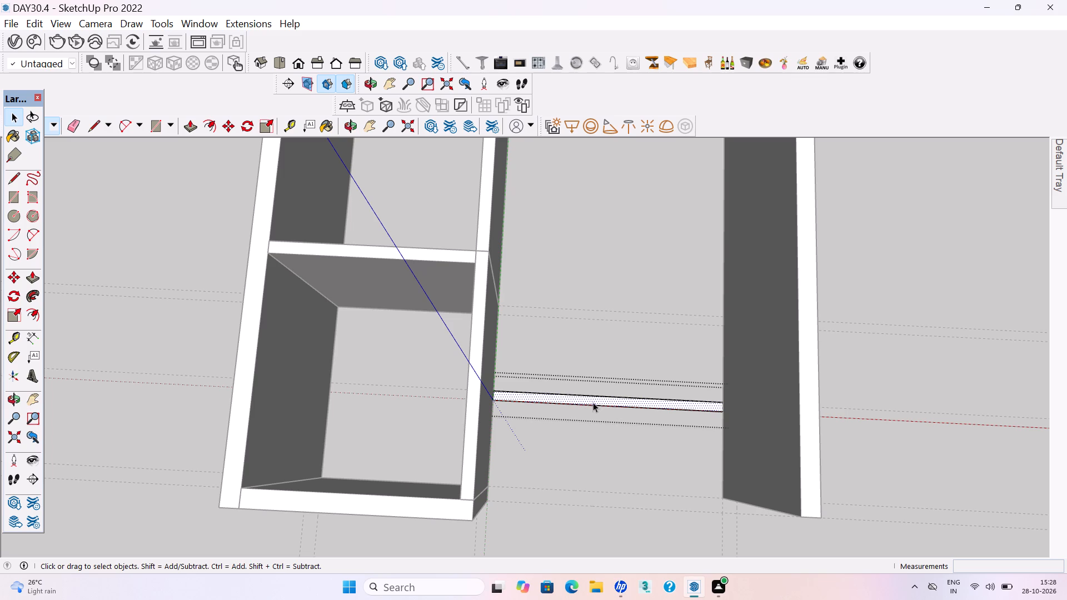
key("p")
left_click(584, 398)
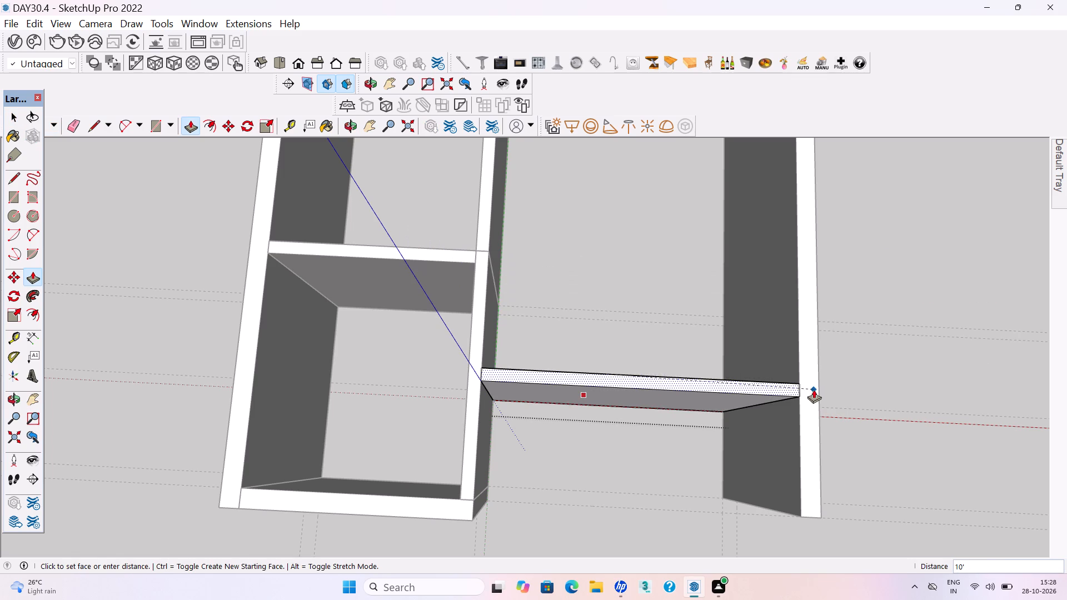
left_click(814, 389)
key("space")
left_click(864, 483)
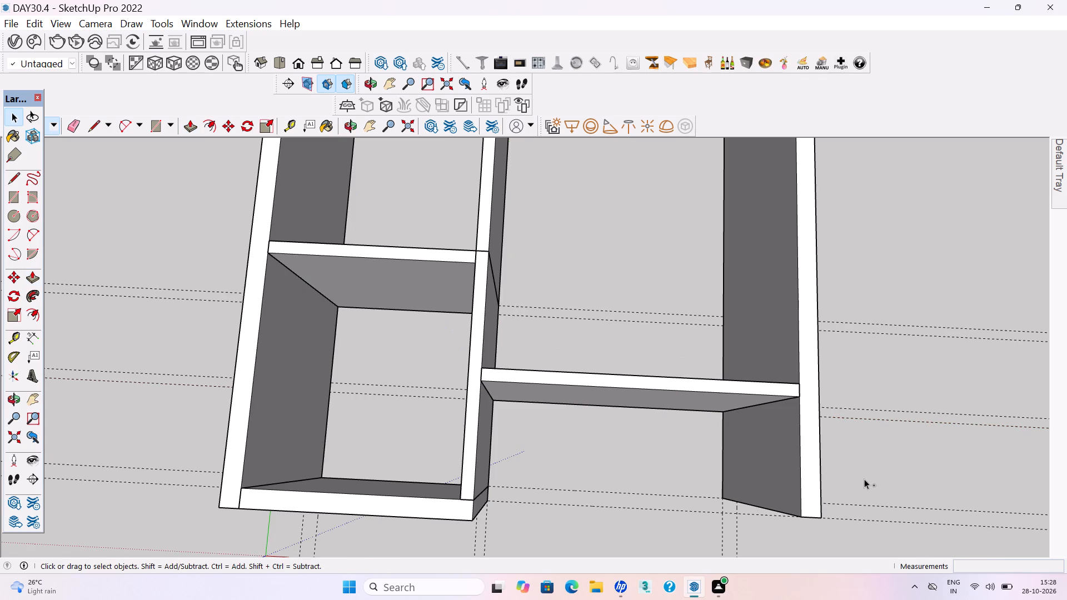
Save the model.
key("ctrl+s")
key("ctrl+s")
Examine the raised walls and partitions from above, at low level and from underneath.
scroll(612, 429, "down", 9)
middle_click_drag(600, 419, 630, 317)
scroll(630, 317, "up", 1)
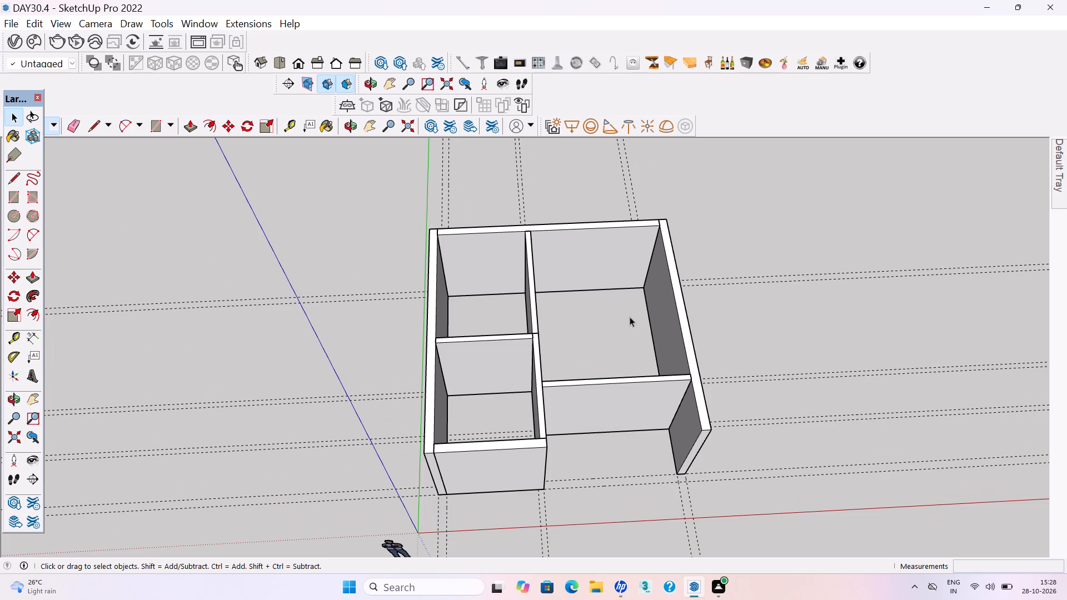
scroll(635, 324, "down", 2)
middle_click_drag(544, 392, 540, 411)
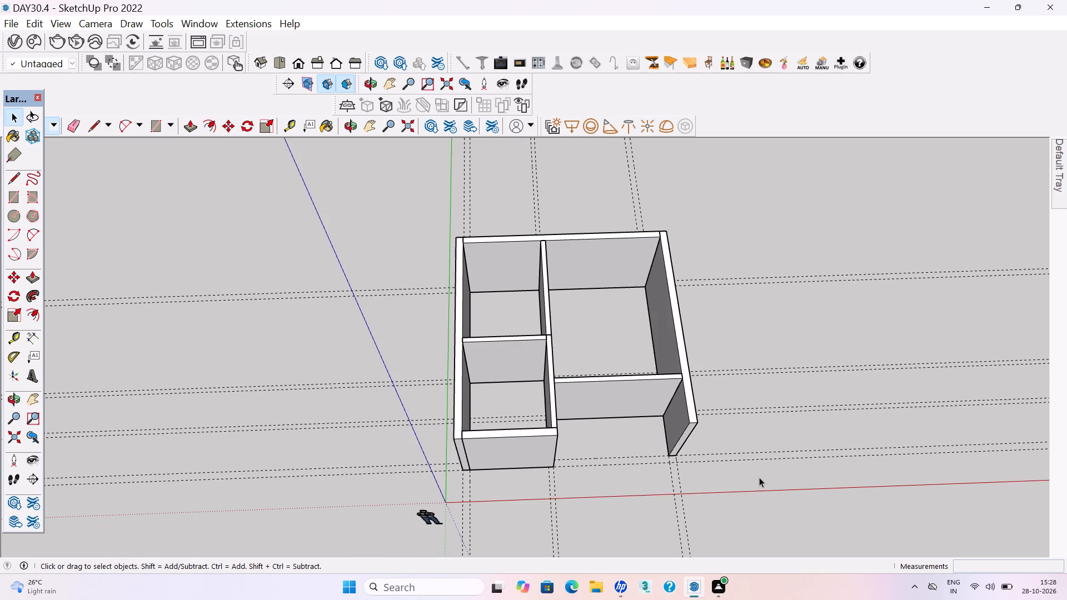
left_click(765, 472)
scroll(641, 374, "down", 4)
middle_click_drag(597, 399, 614, 218)
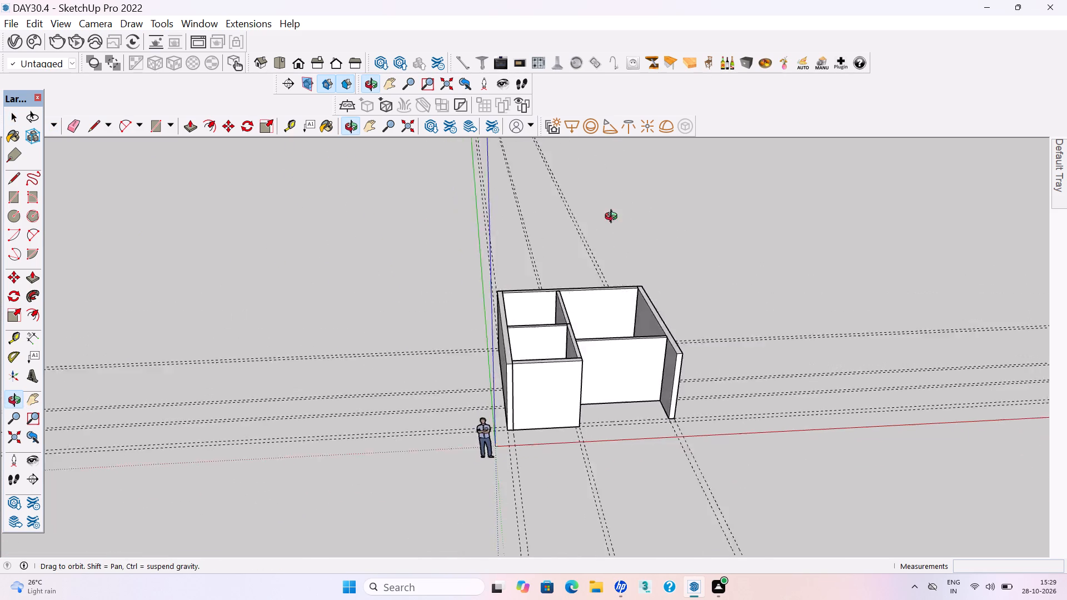
middle_click_drag(614, 218, 615, 89)
scroll(603, 310, "up", 1)
middle_click_drag(609, 389, 611, 319)
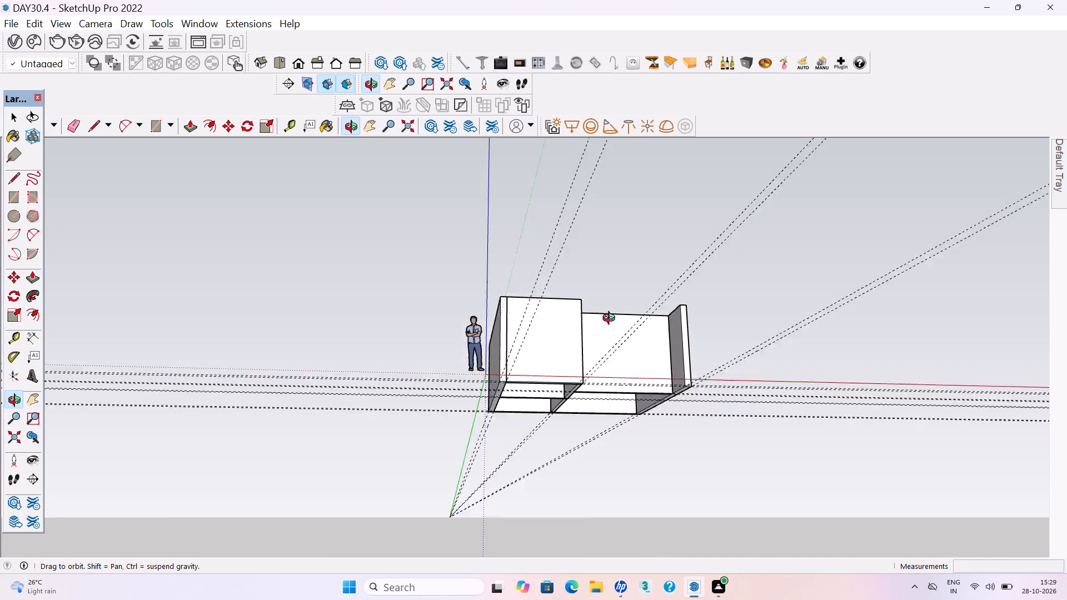
middle_click_drag(611, 319, 606, 581)
Delete all the construction guides running parallel to the red and green axes.
scroll(585, 464, "down", 3)
scroll(589, 383, "down", 3)
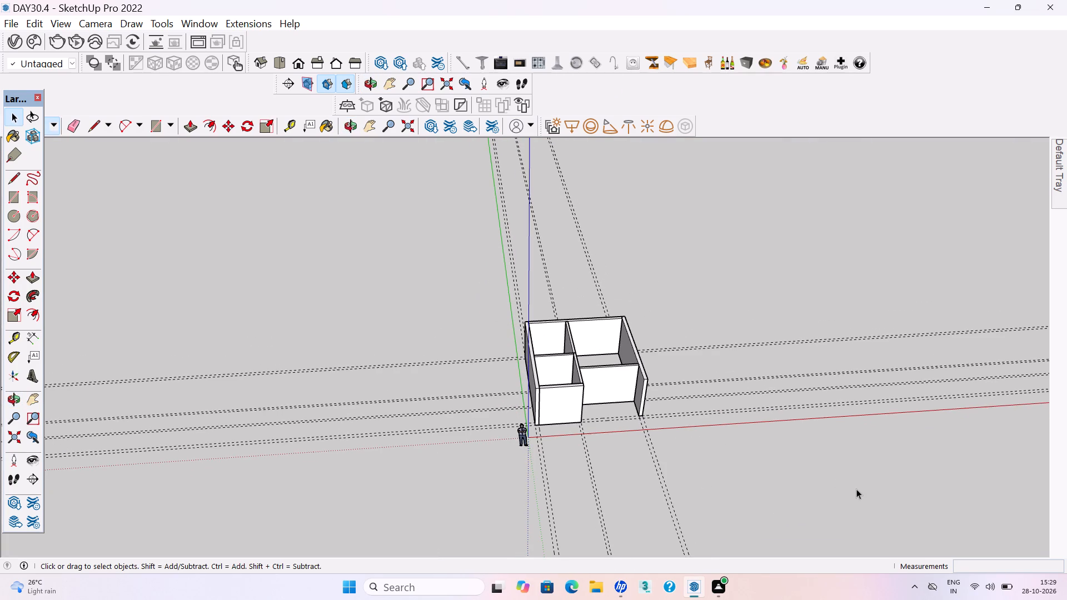
left_click_drag(857, 490, 757, 271)
key("Delete")
left_click_drag(730, 490, 625, 468)
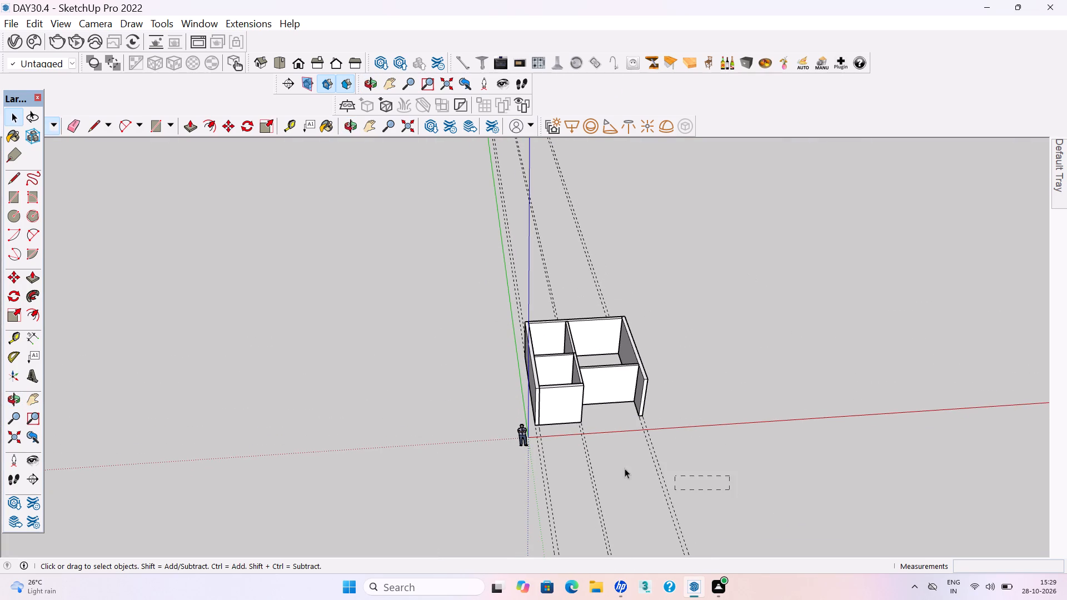
left_click_drag(625, 468, 681, 500)
left_click_drag(741, 516, 358, 479)
key("Delete")
Draw a rectangle across the underside of the walls, between opposite outer corners of the plan, for the floor.
scroll(439, 448, "down", 1)
middle_click_drag(442, 454, 443, 179)
scroll(565, 397, "up", 4)
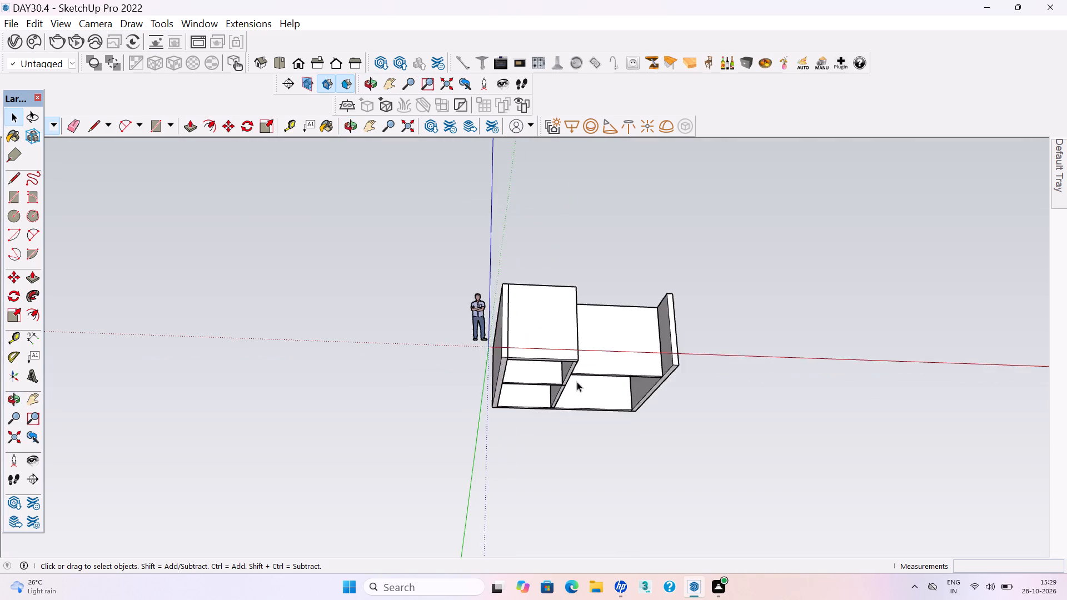
scroll(577, 382, "up", 8)
middle_click_drag(498, 363, 500, 309)
key("r")
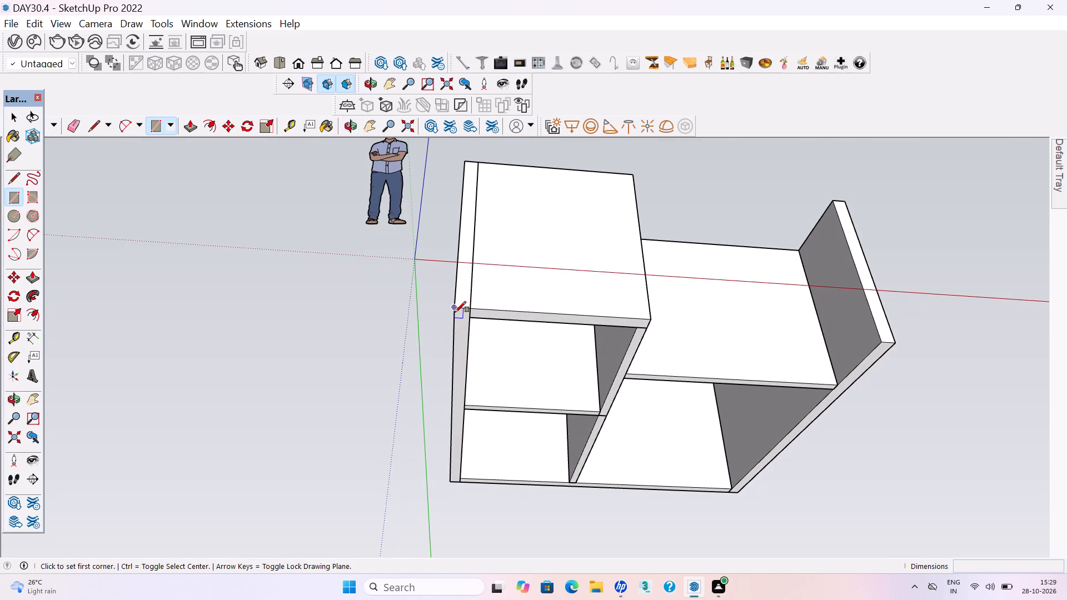
left_click(455, 310)
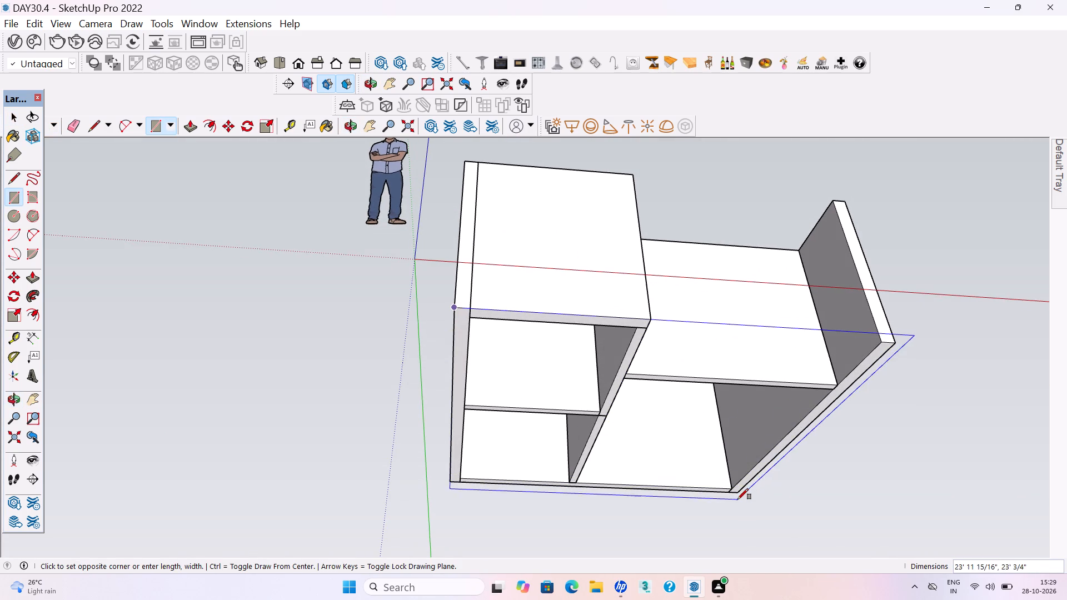
left_click(737, 493)
Extrude the floor rectangle 6" downward to form a floor slab beneath the walls.
middle_click_drag(732, 446, 659, 469)
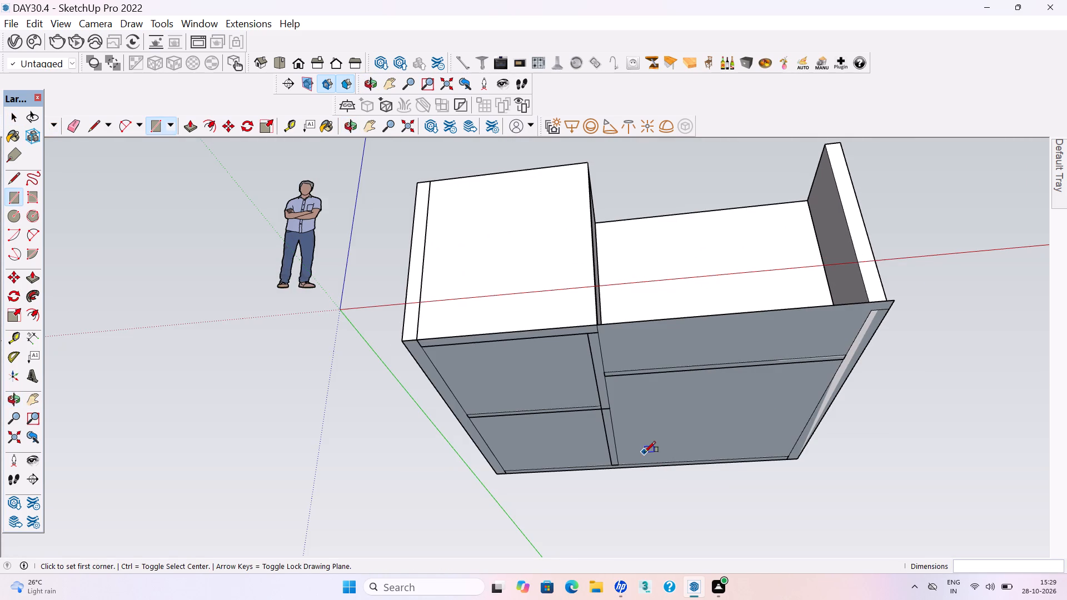
key("p")
left_click(644, 397)
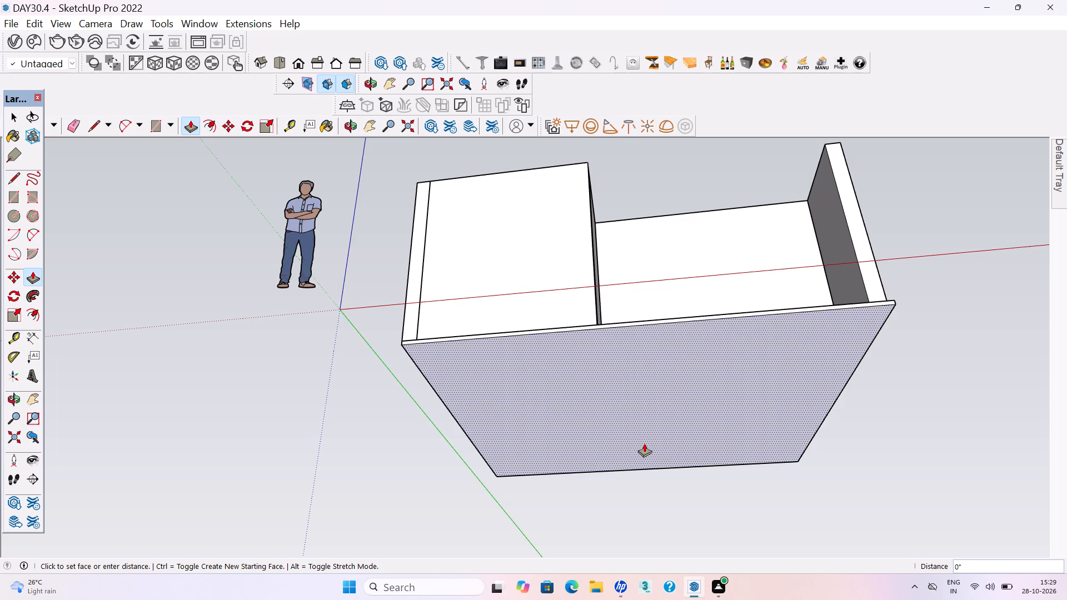
key("ctrl+z")
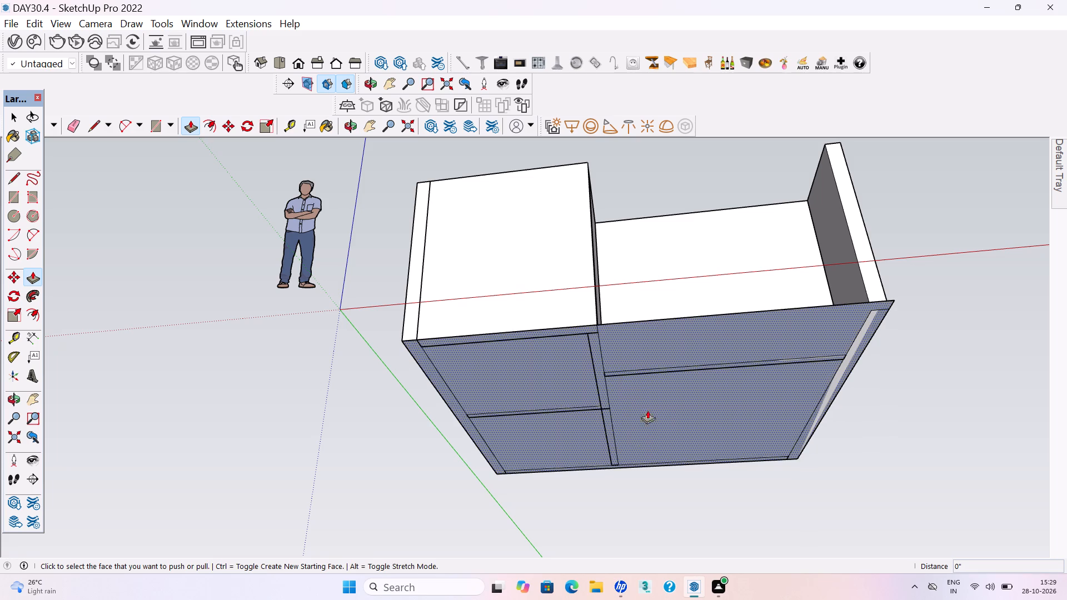
left_click(660, 404)
type("6\"")
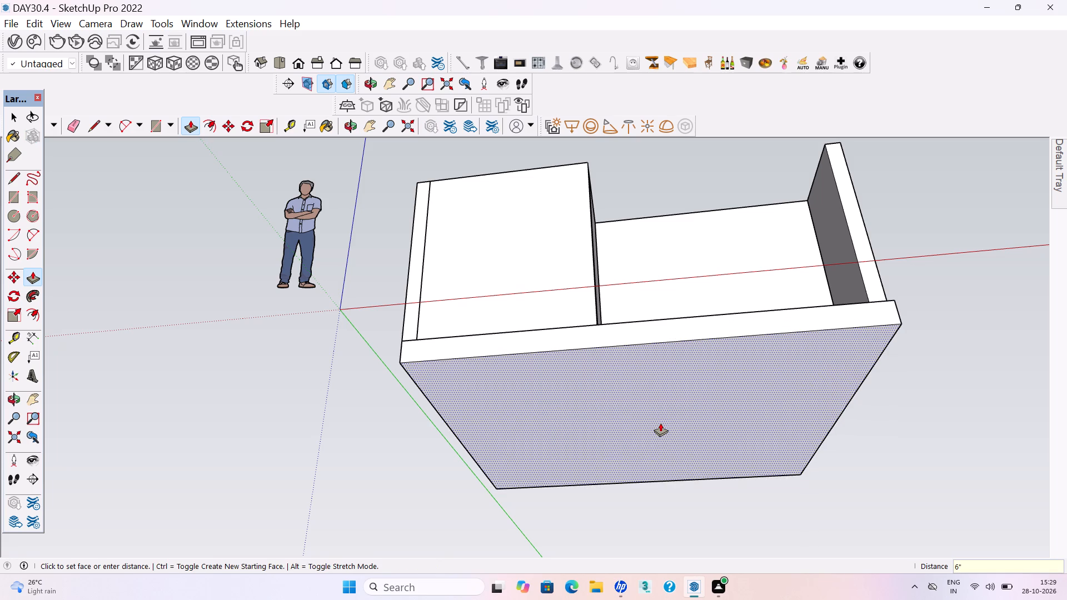
key("Return")
scroll(670, 430, "down", 3)
middle_click_drag(675, 392, 686, 403)
key("space")
Make the whole floor slab a group.
triple_click(680, 406)
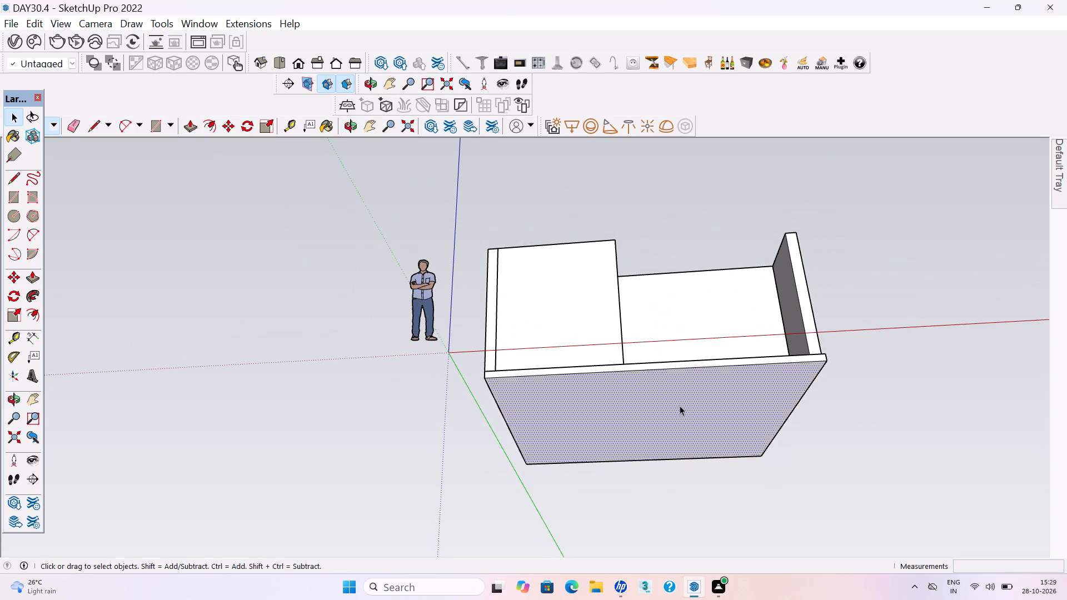
right_click(680, 406)
left_click(739, 236)
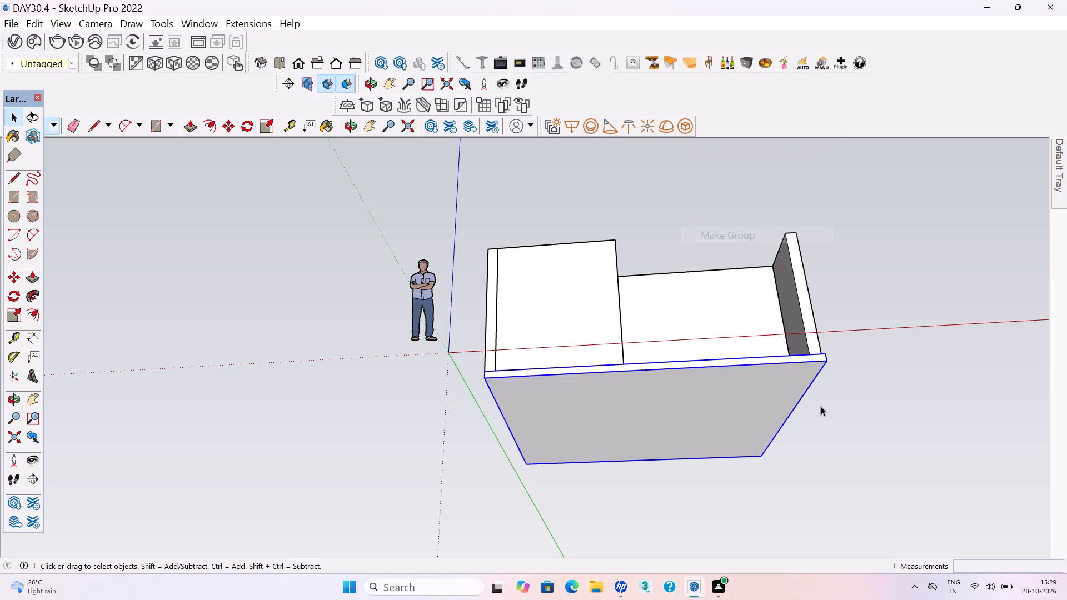
left_click(821, 406)
Draw a rectangle over the wall tops, between opposite outer corners of the building, for the roof.
scroll(722, 333, "down", 3)
middle_click_drag(682, 276, 699, 599)
middle_click_drag(626, 311, 664, 390)
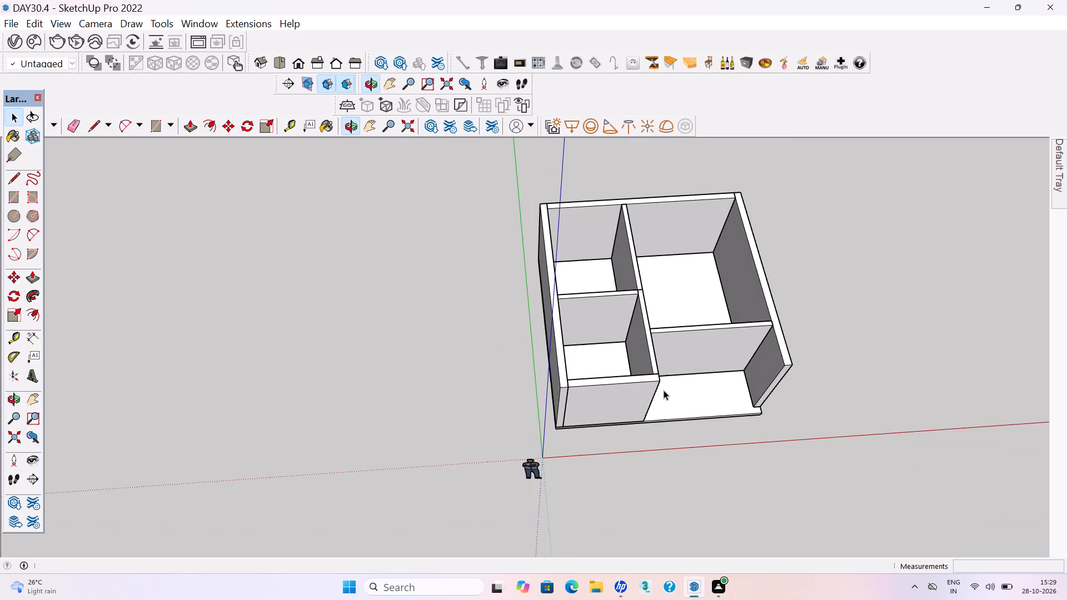
scroll(731, 222, "up", 7)
key("r")
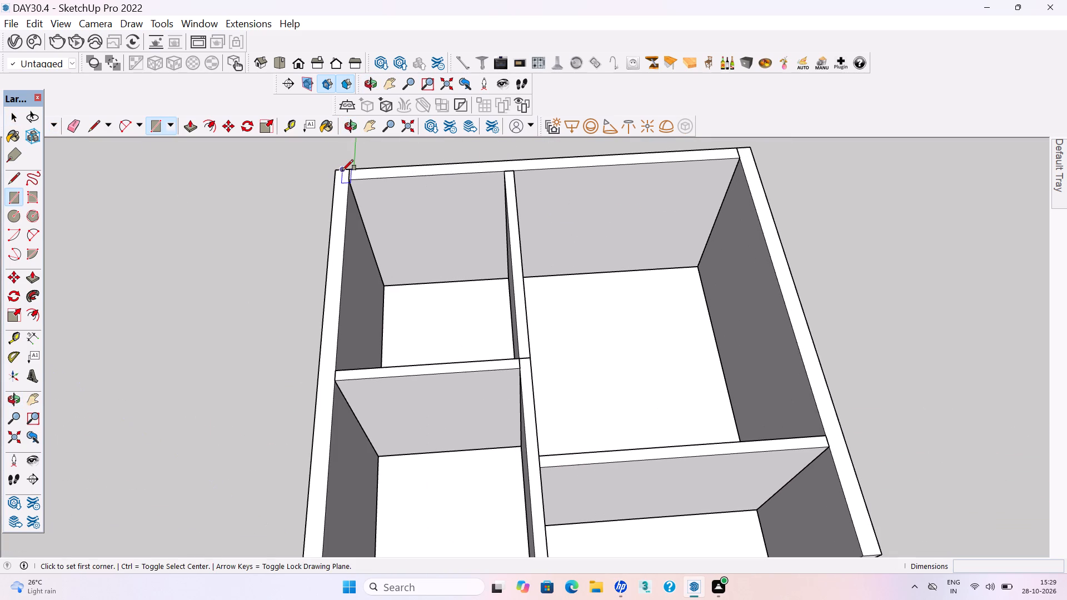
left_click(336, 171)
scroll(412, 183, "down", 6)
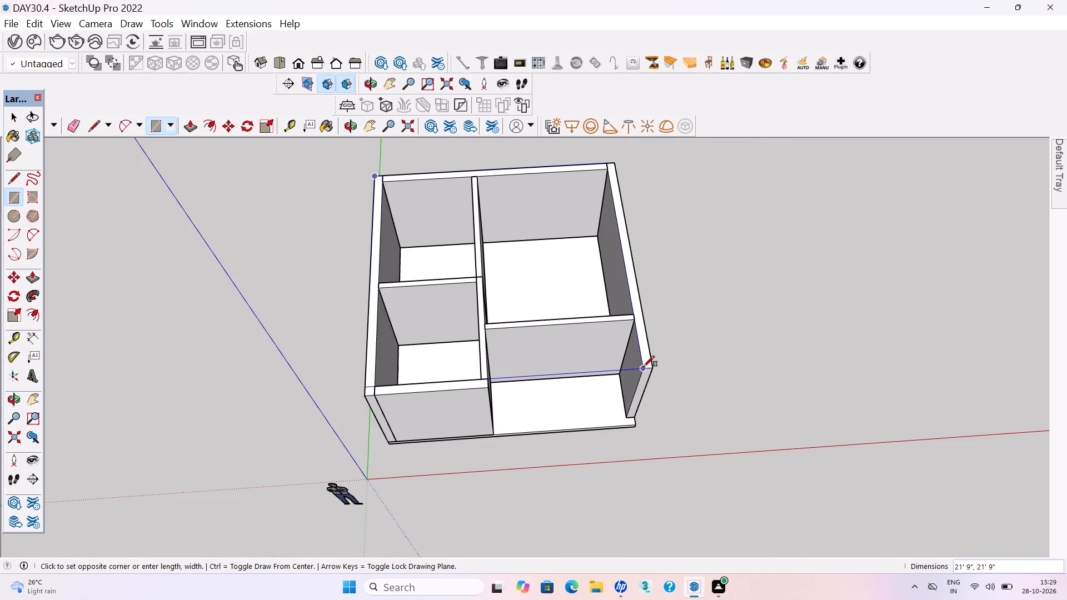
left_click(653, 368)
key("space")
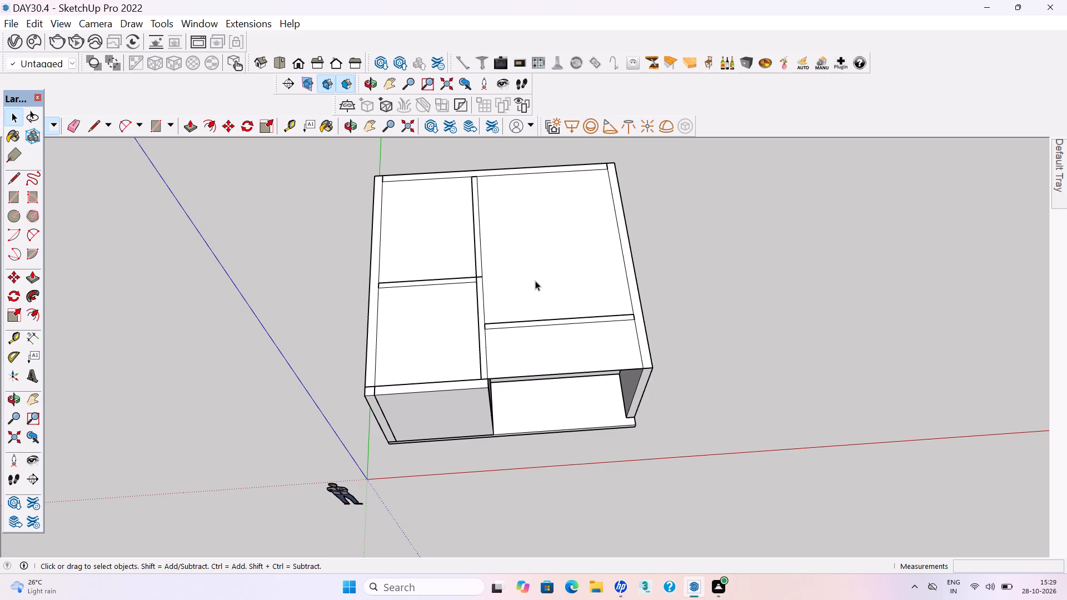
Extrude the roof rectangle 6" upward to form a roof slab.
scroll(527, 321, "up", 2)
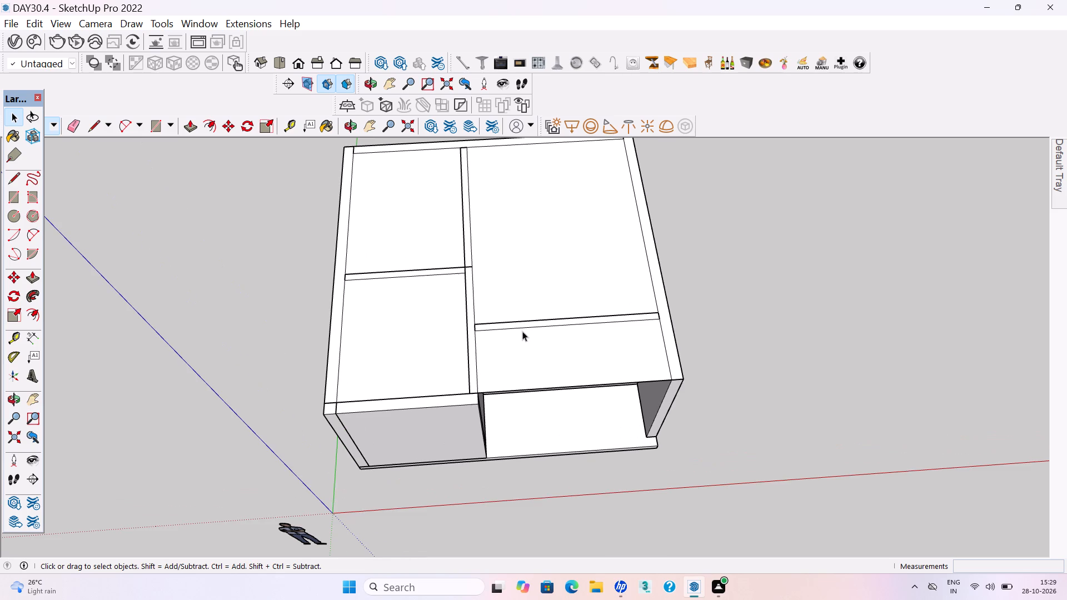
scroll(522, 336, "up", 3)
key("p")
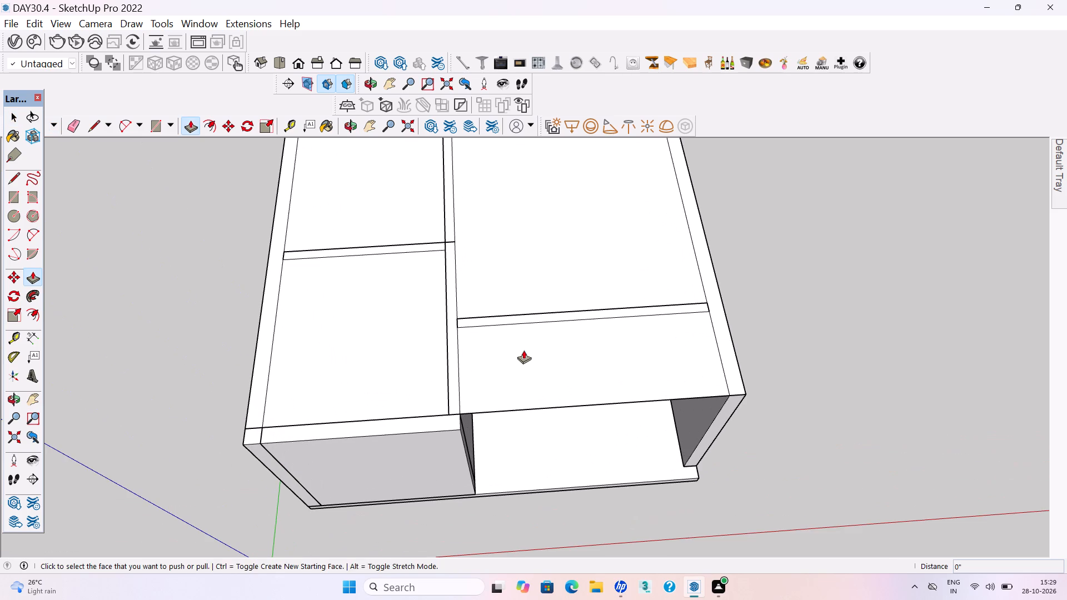
left_click(523, 350)
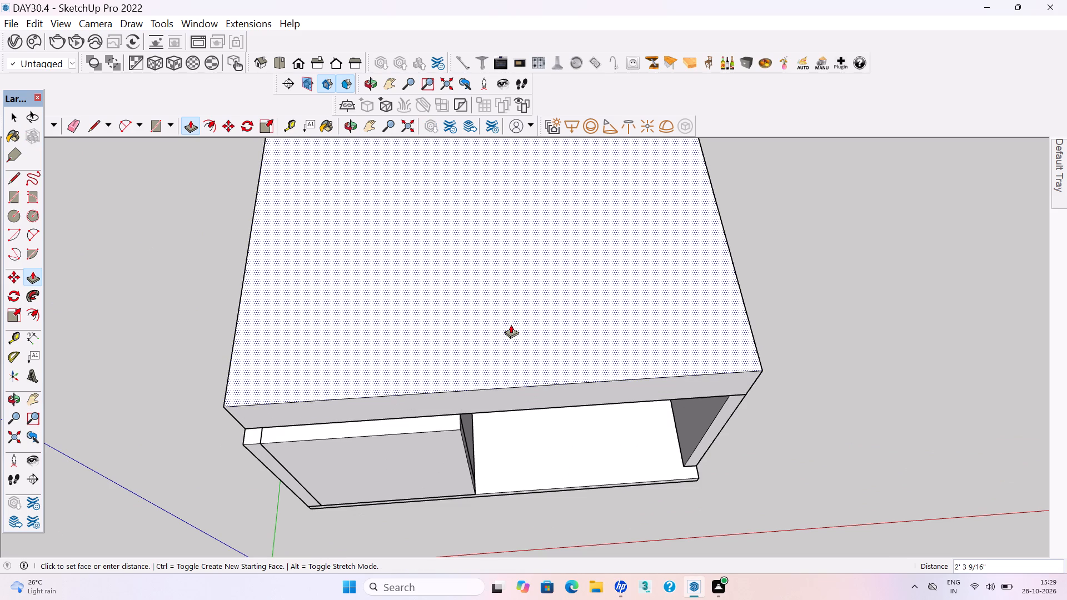
type("6\"")
key("Return")
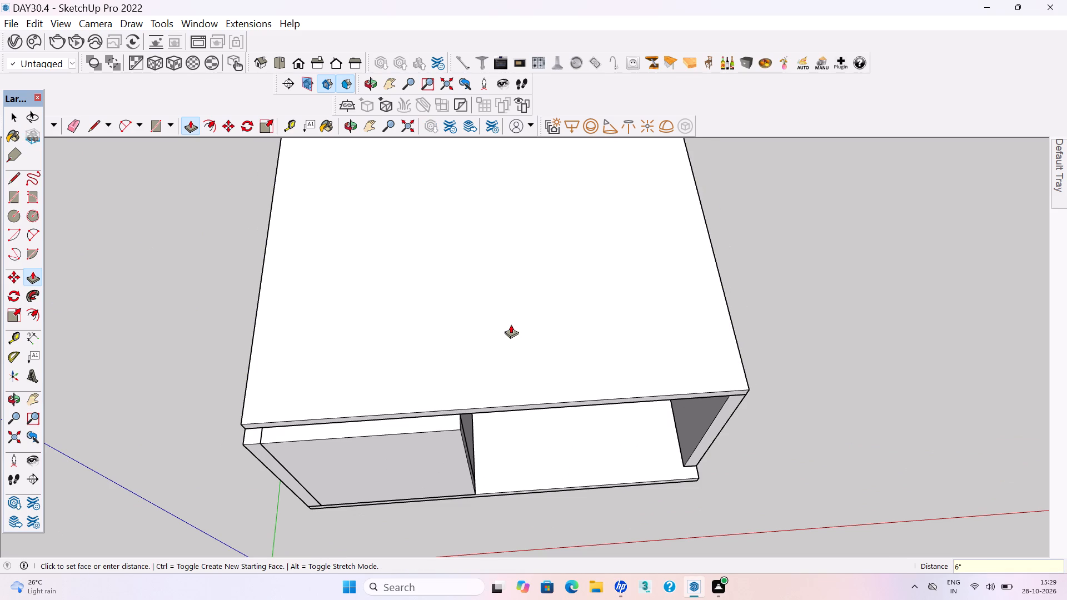
key("space")
left_click(848, 476)
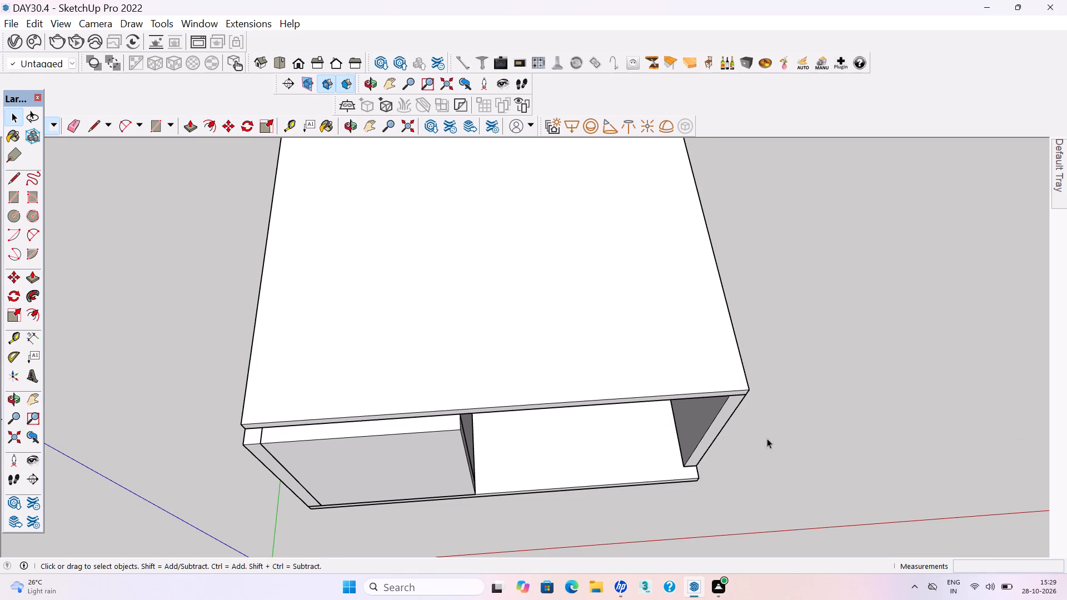
Make the whole roof slab a group.
triple_click(615, 358)
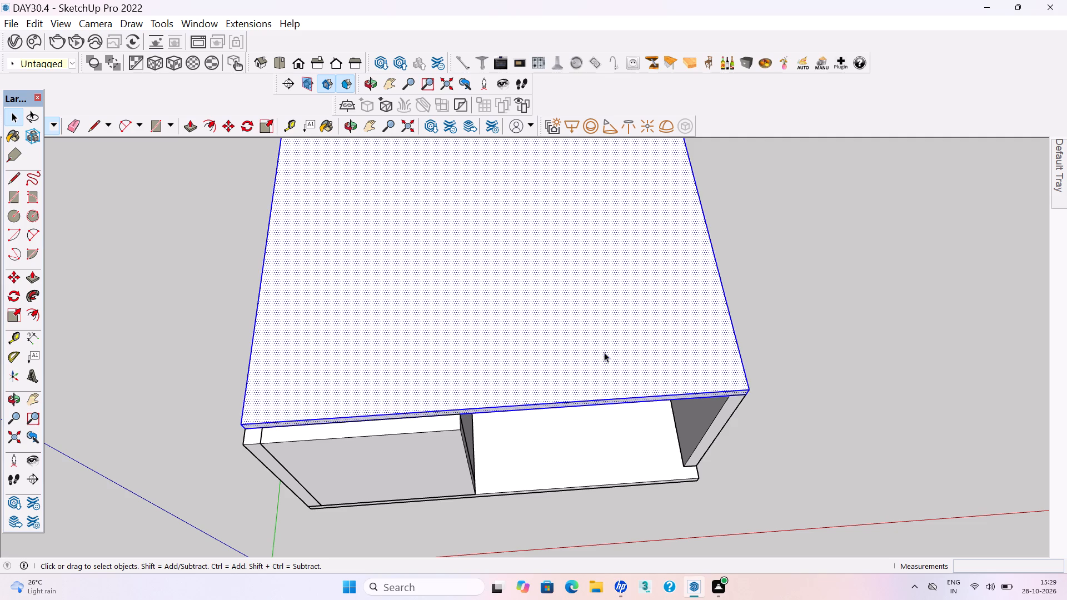
right_click_drag(602, 353, 594, 358)
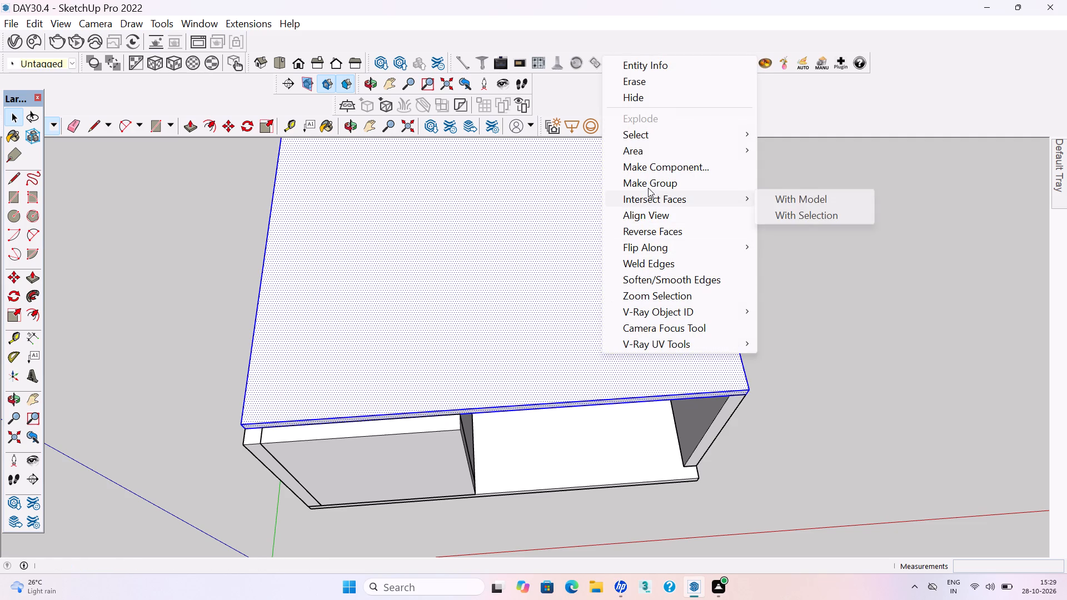
left_click(648, 188)
left_click(892, 378)
Inside the roof slab group, offset the top face's outline inward by about 7".
scroll(924, 406, "down", 2)
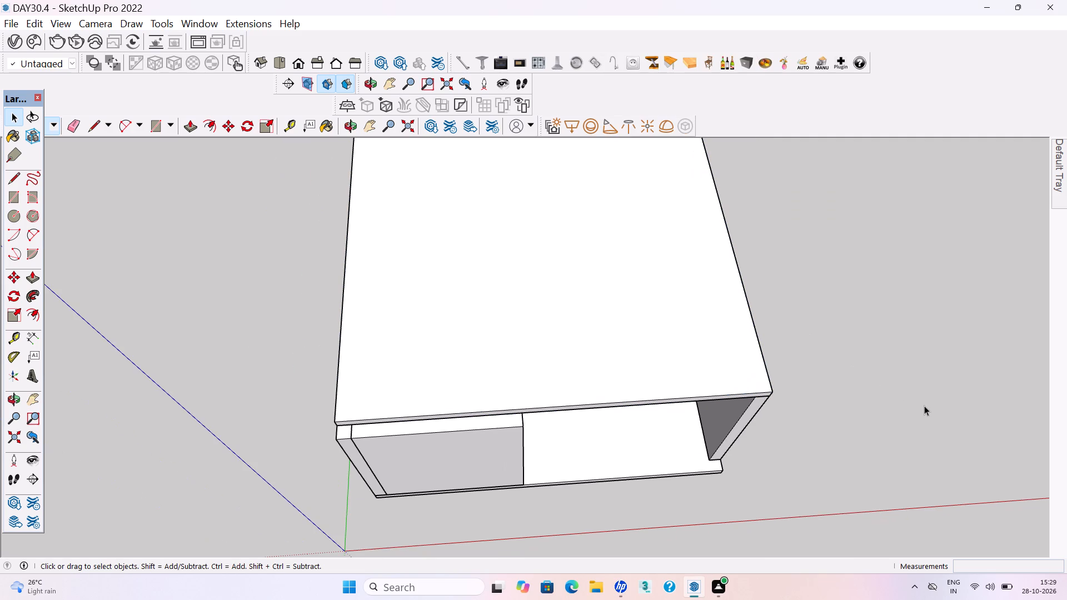
double_click(615, 292)
left_click(563, 301)
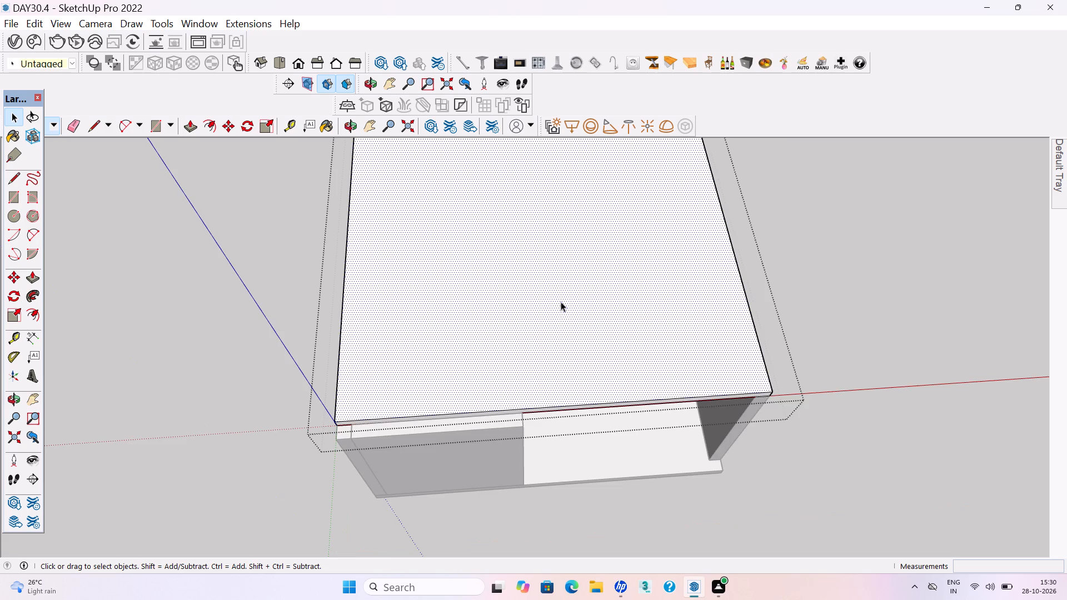
key("f")
left_click(558, 306)
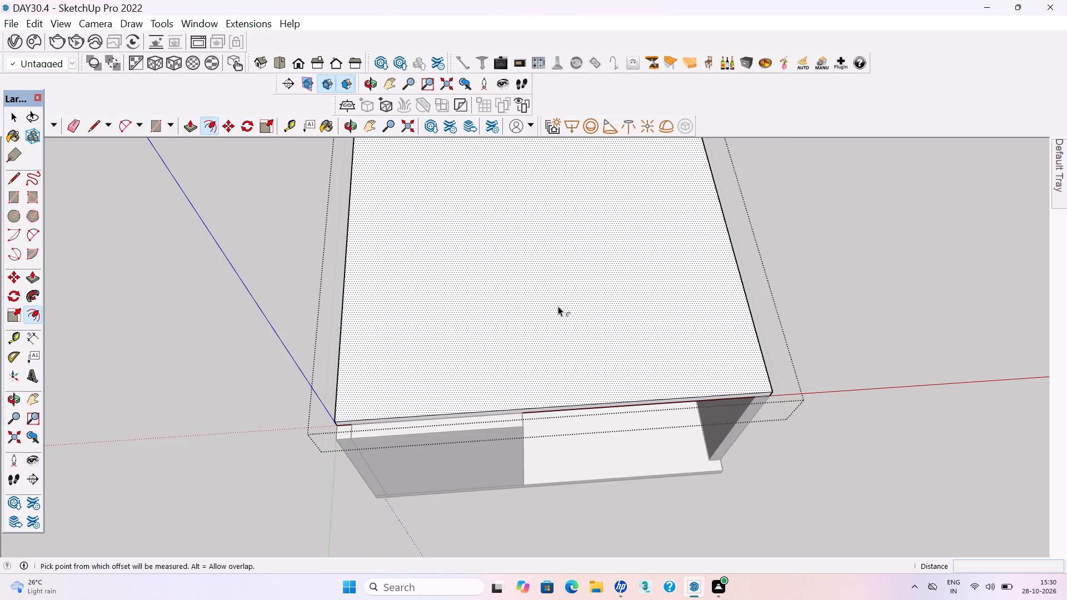
left_click(604, 393)
key("space")
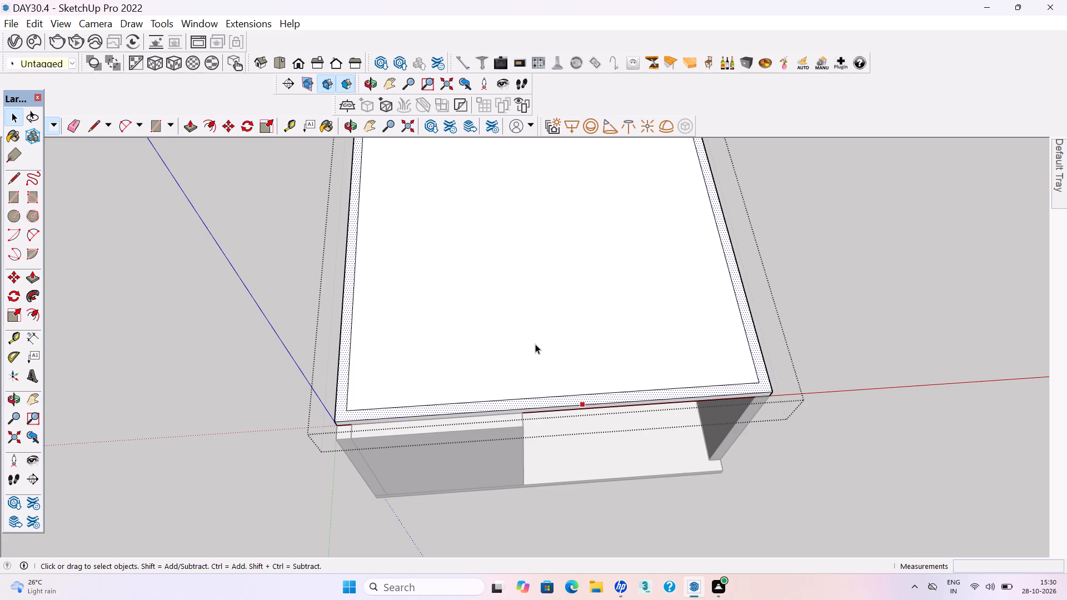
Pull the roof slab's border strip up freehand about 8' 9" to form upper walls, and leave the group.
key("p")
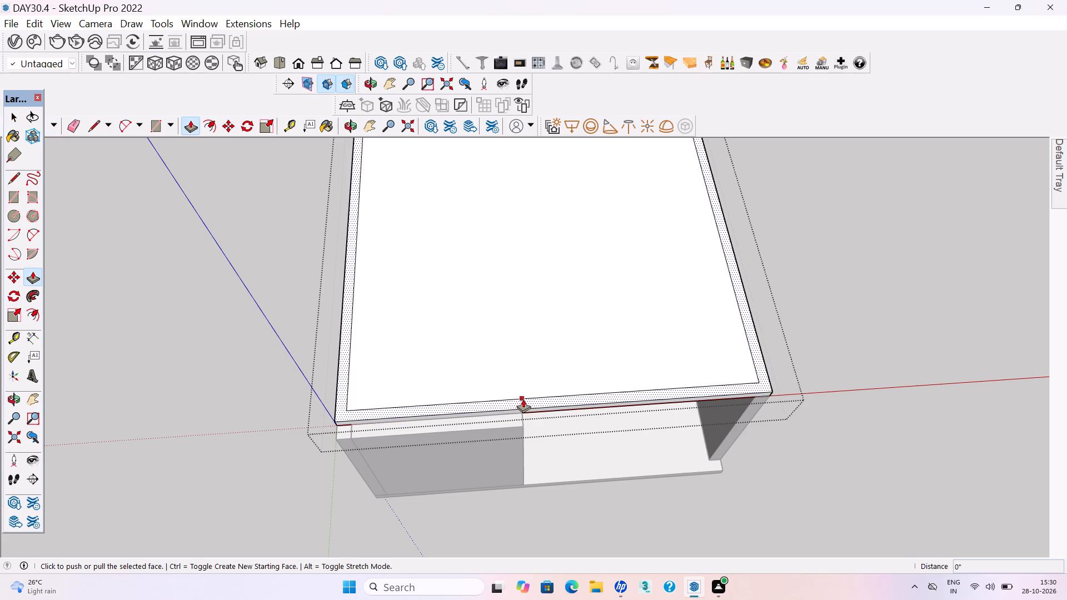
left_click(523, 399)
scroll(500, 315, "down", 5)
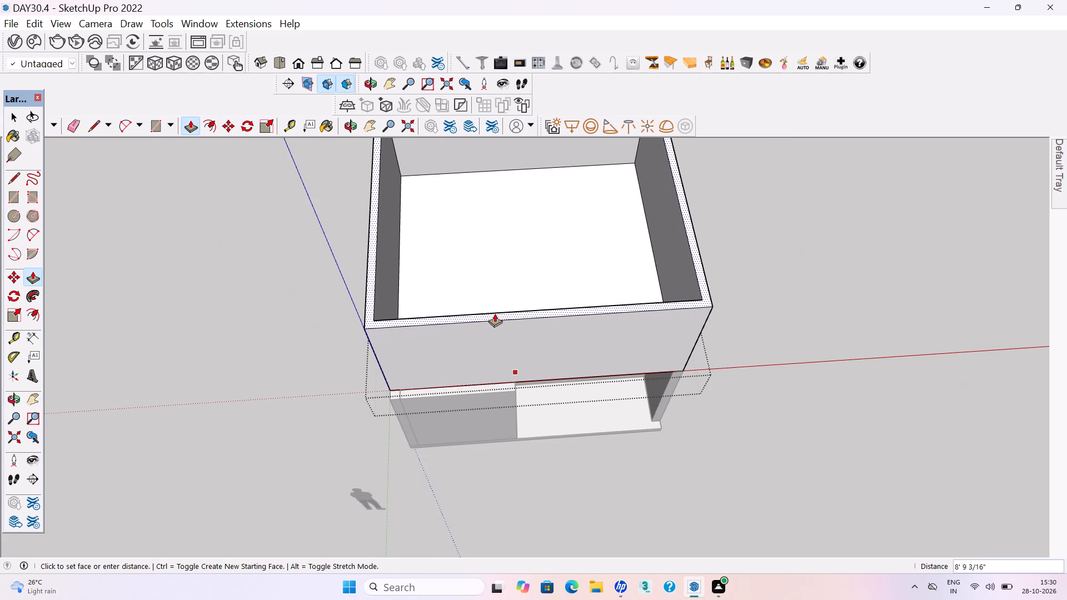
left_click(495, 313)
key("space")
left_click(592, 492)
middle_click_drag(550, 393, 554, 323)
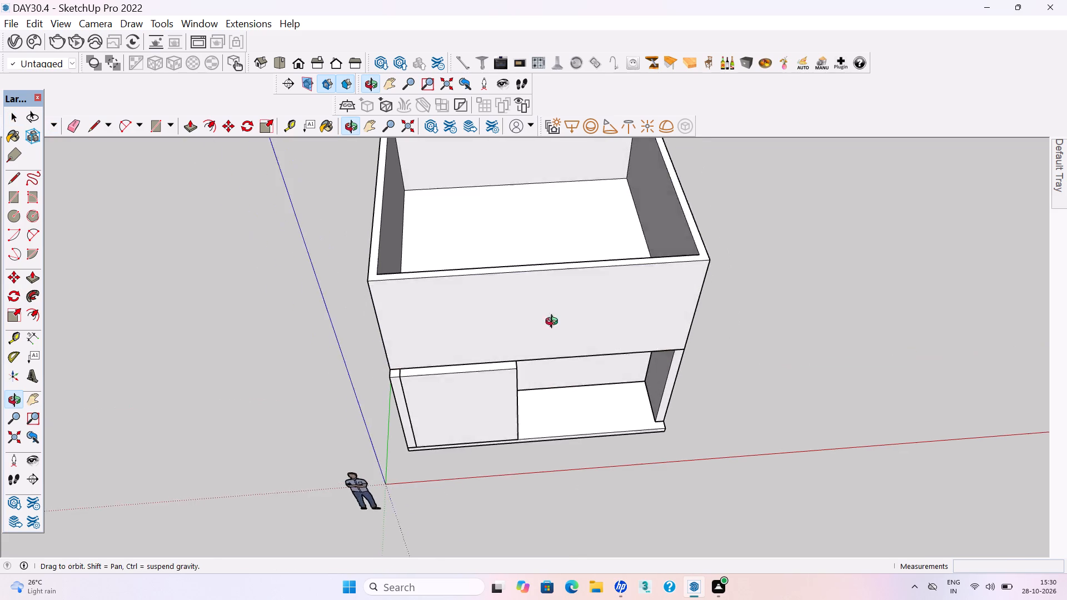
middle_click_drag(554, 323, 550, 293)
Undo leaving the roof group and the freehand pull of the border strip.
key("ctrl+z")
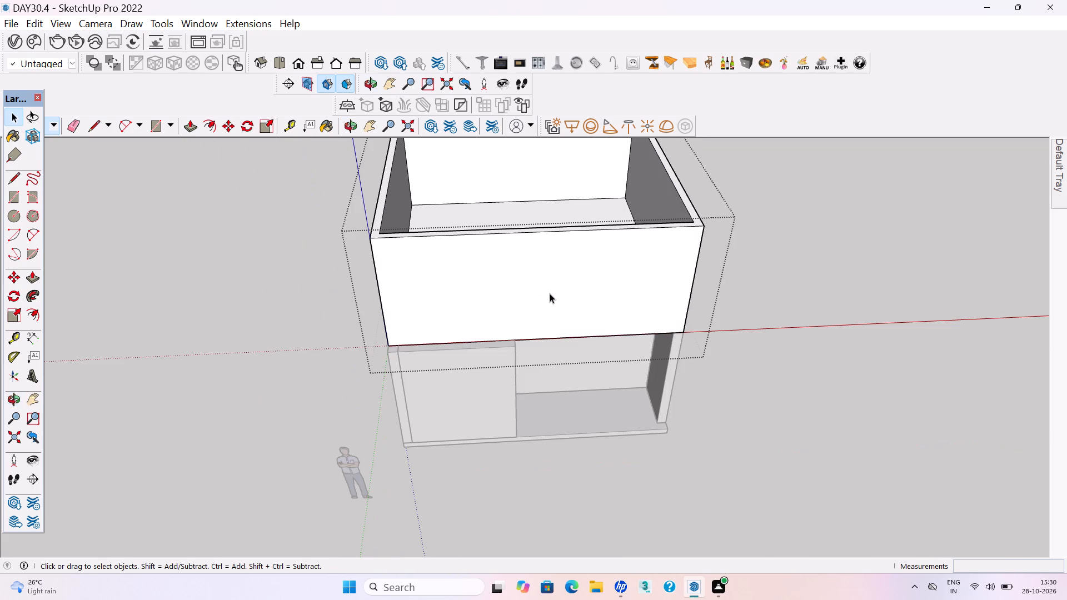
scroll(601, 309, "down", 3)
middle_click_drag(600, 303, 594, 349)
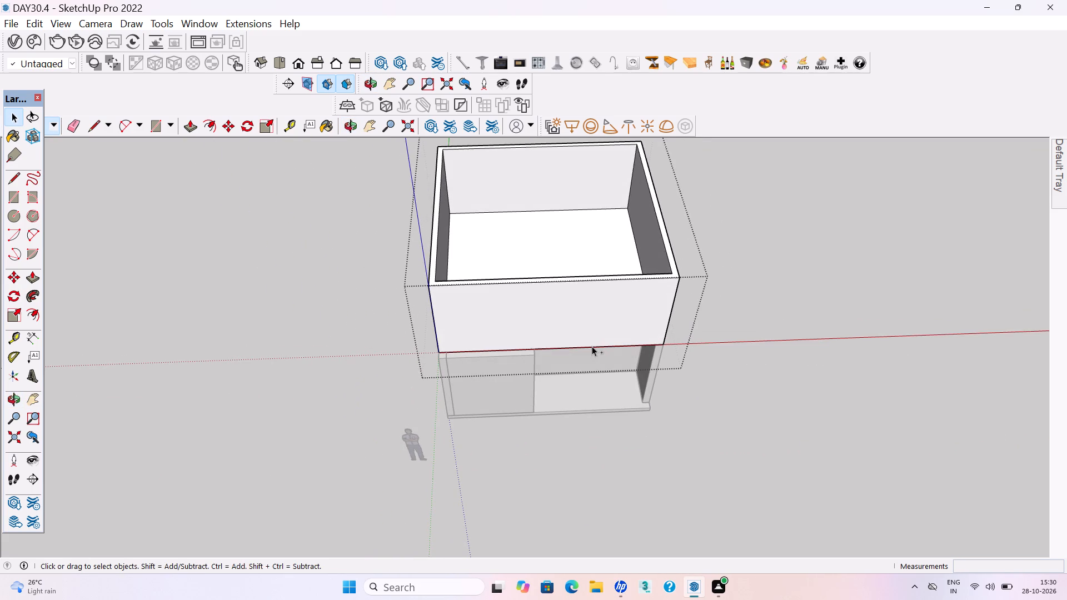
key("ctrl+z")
Extrude the roof slab's border strip 10' upward to form the upper walls, and leave the group.
scroll(565, 332, "up", 8)
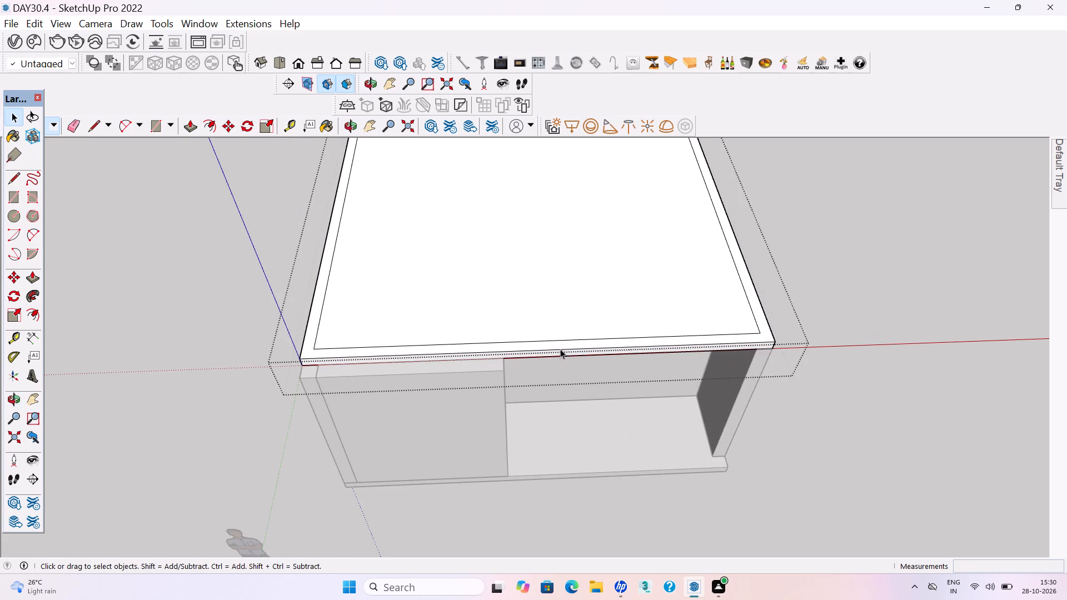
left_click(561, 341)
key("p")
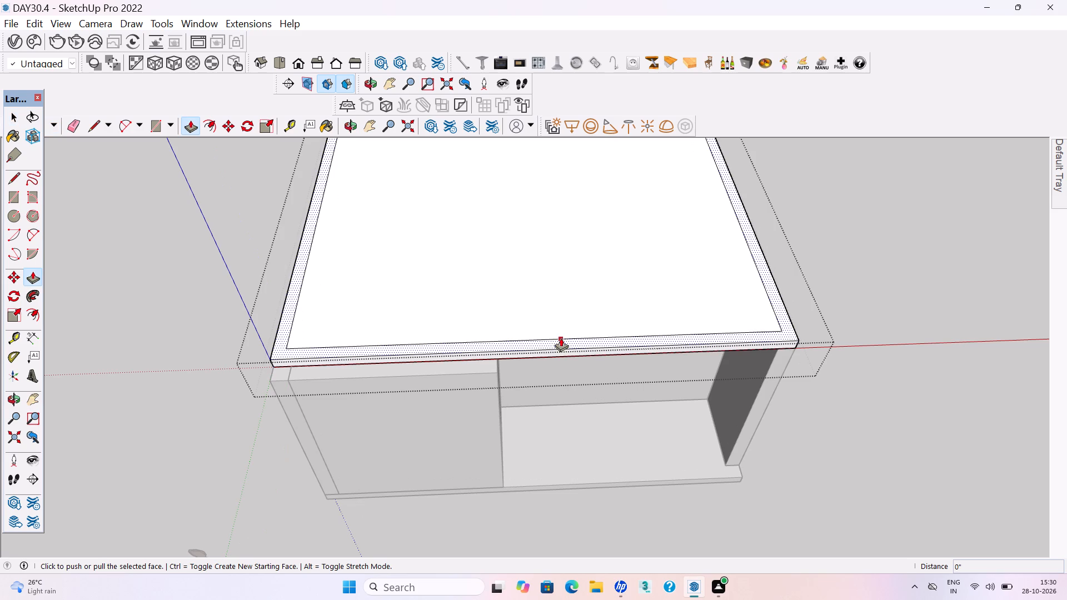
left_click(561, 338)
type("10'")
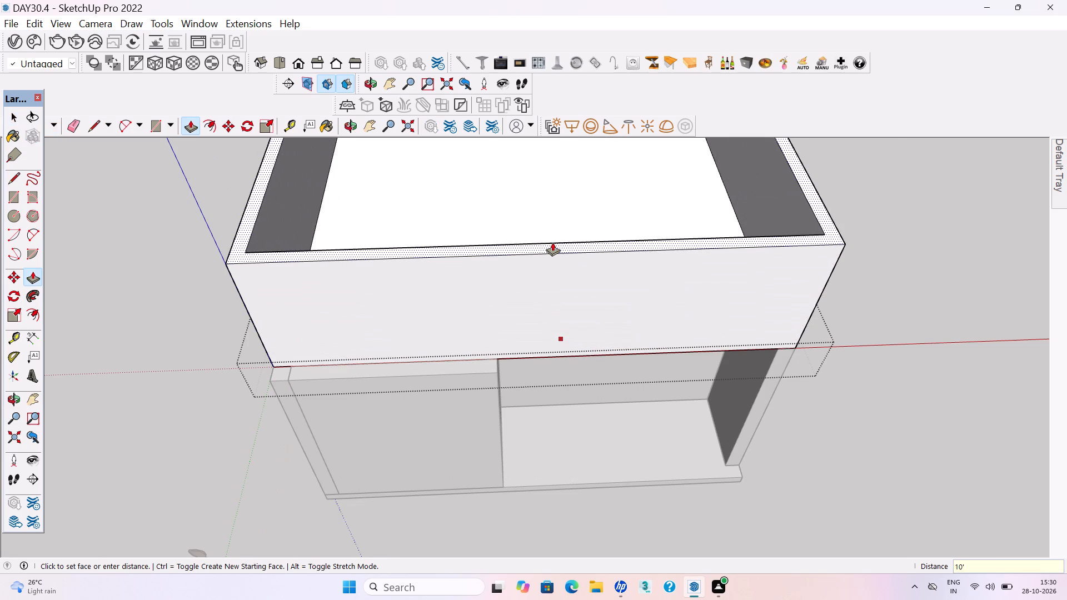
key("Return")
key("space")
scroll(485, 343, "down", 9)
left_click(665, 497)
Examine the building's front, including the upper walls, the lower front wall and its adjoining opening above the floor slab.
middle_click_drag(583, 452, 582, 416)
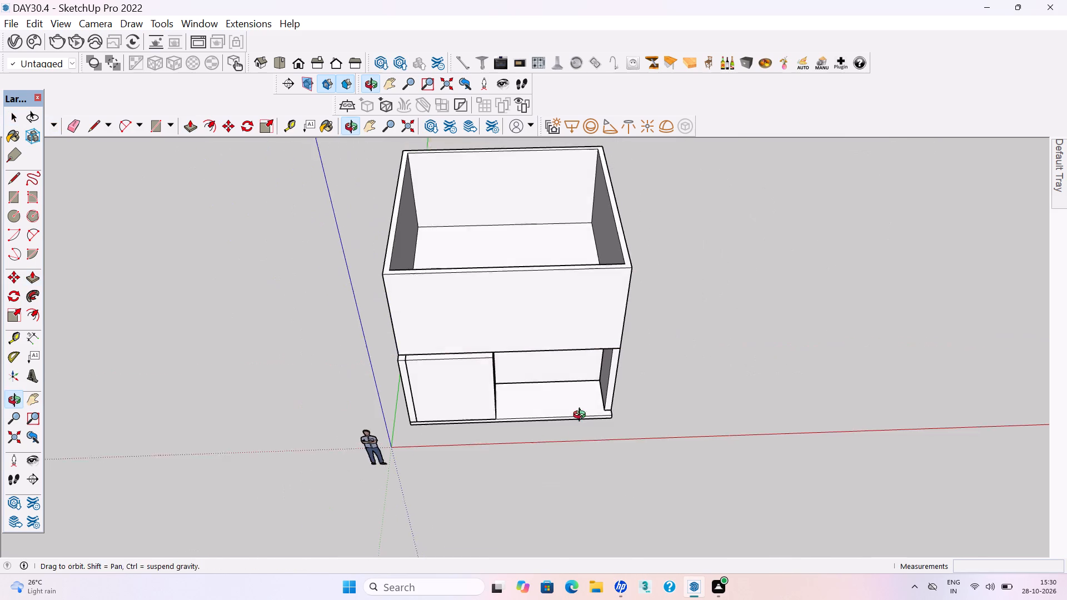
middle_click_drag(582, 416, 578, 372)
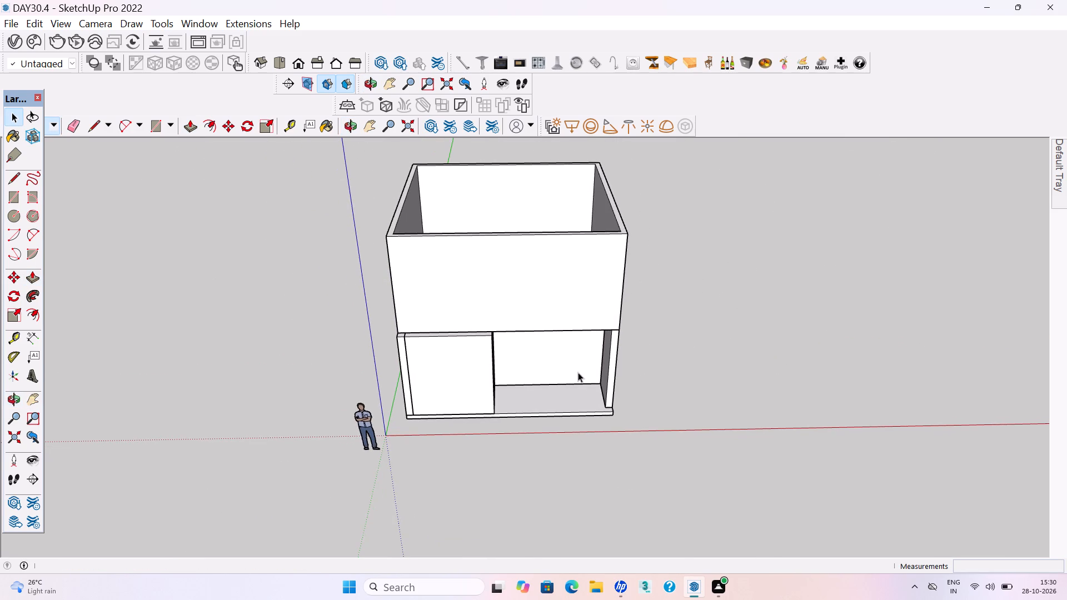
scroll(492, 400, "up", 3)
scroll(580, 437, "up", 5)
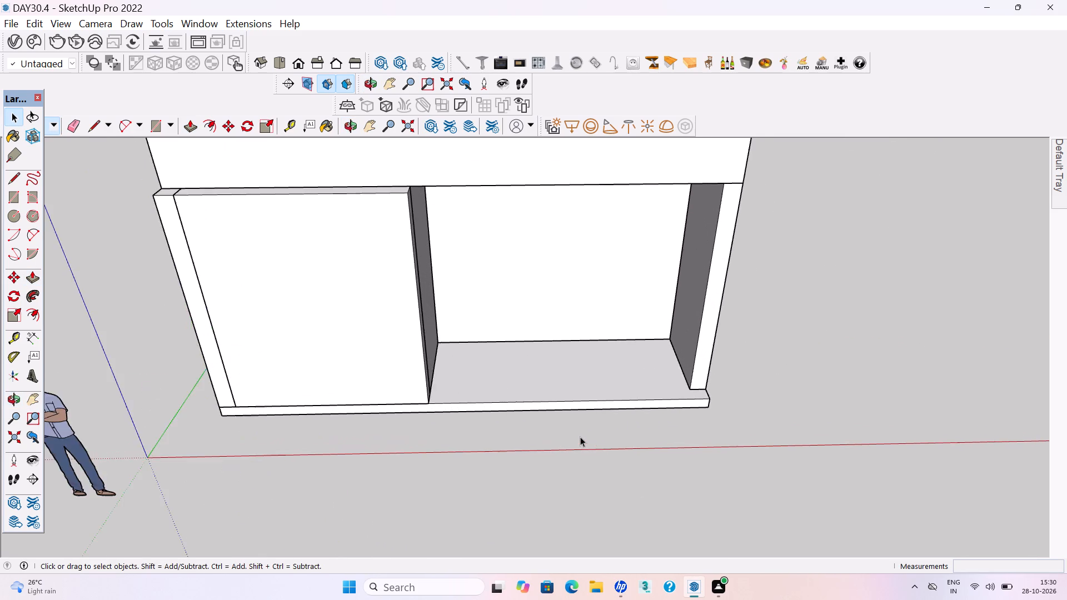
scroll(580, 437, "up", 3)
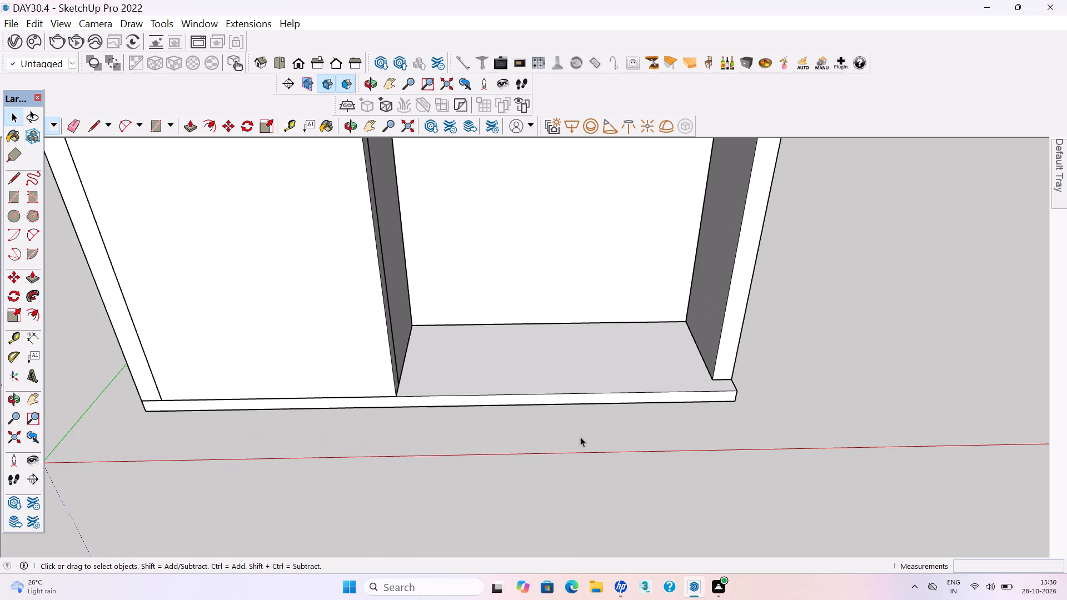
scroll(600, 450, "down", 8)
middle_click_drag(594, 445, 636, 466)
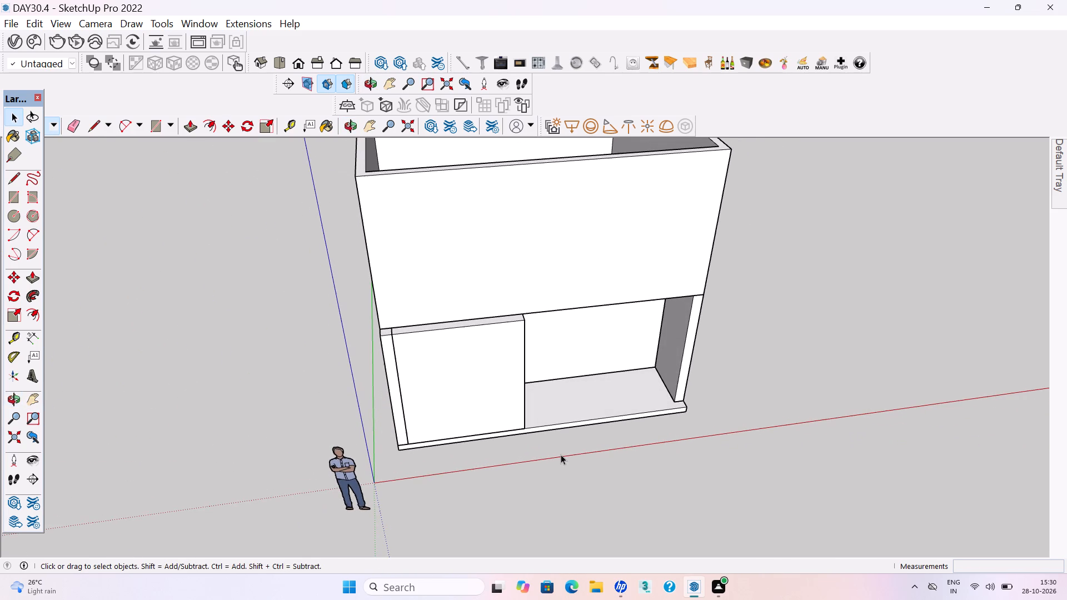
scroll(510, 377, "up", 2)
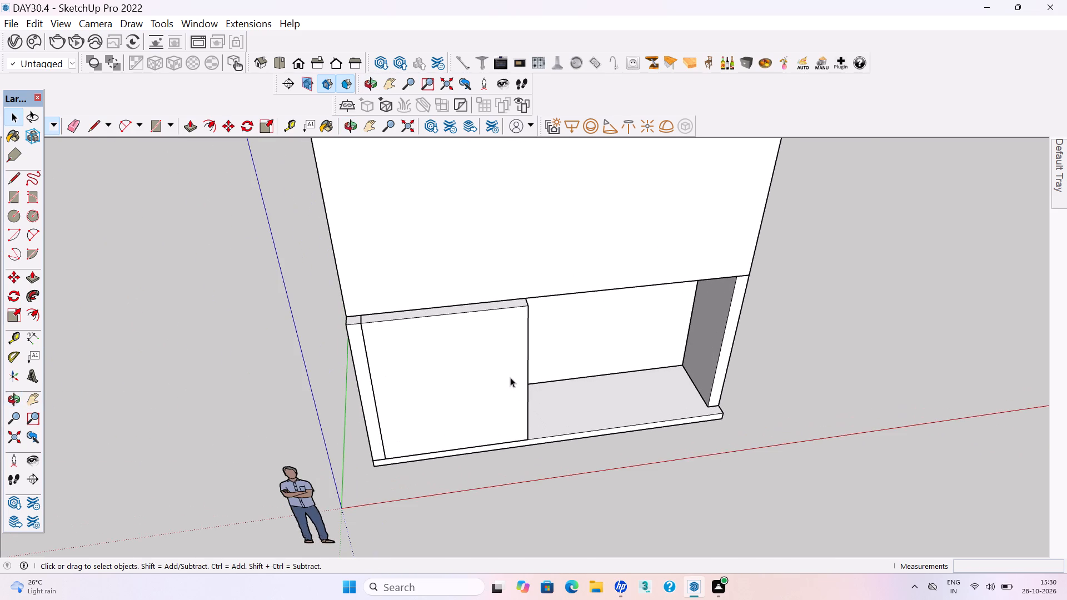
scroll(510, 377, "up", 3)
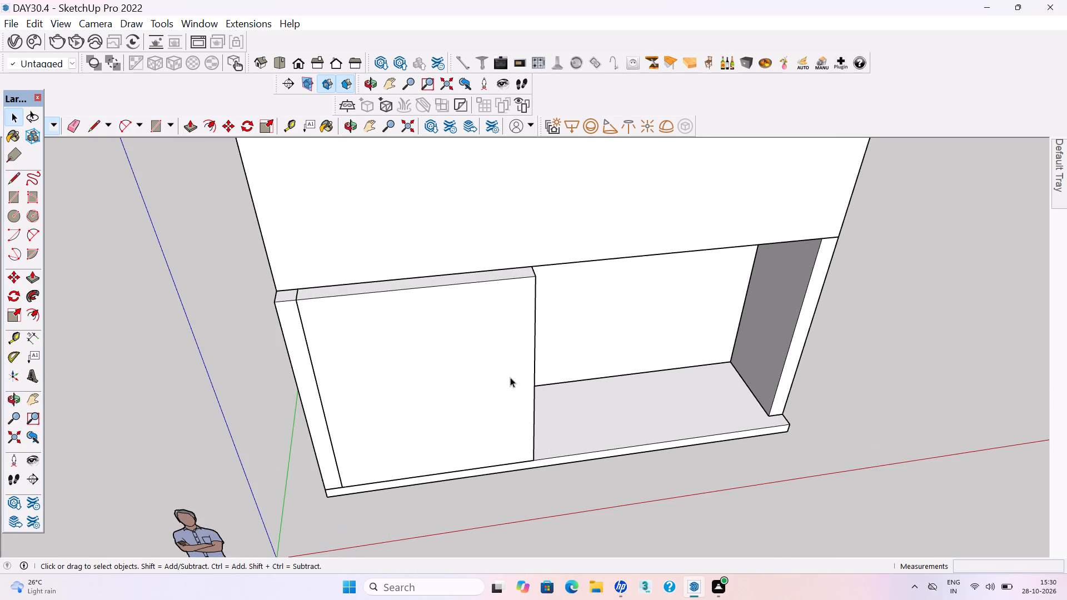
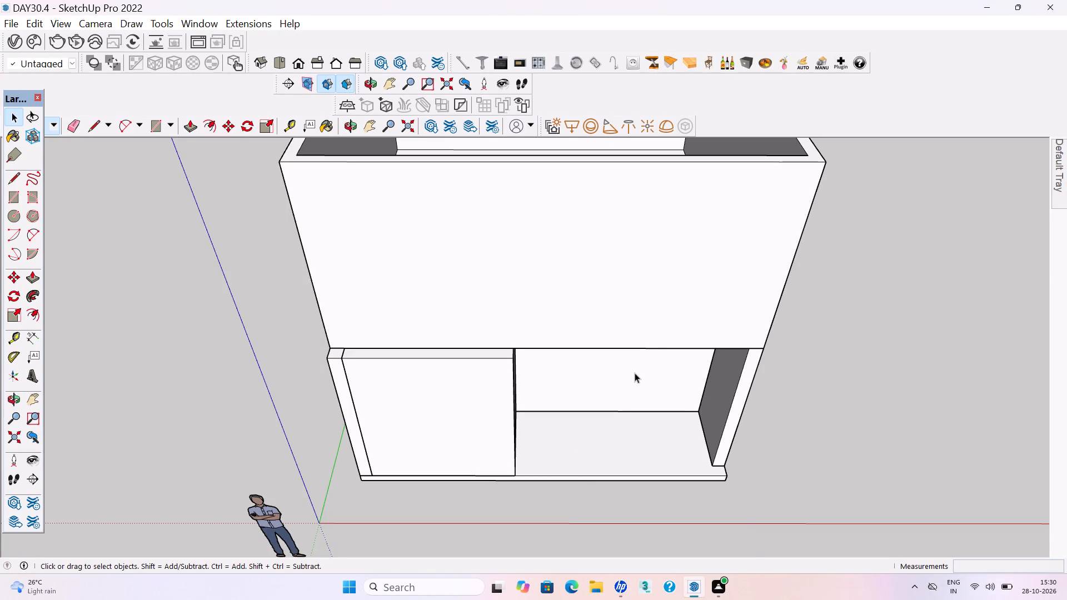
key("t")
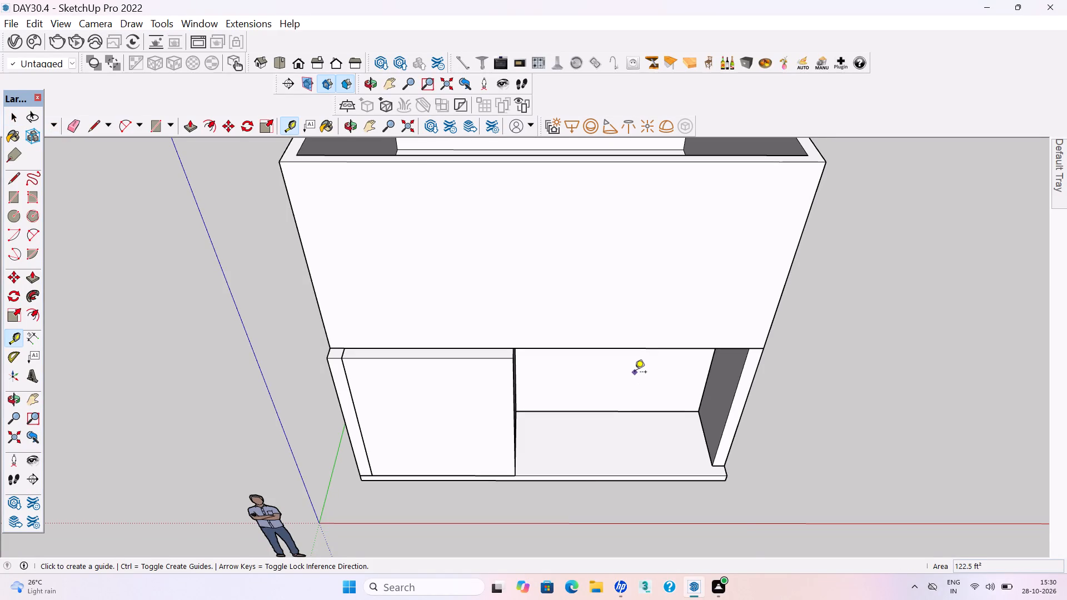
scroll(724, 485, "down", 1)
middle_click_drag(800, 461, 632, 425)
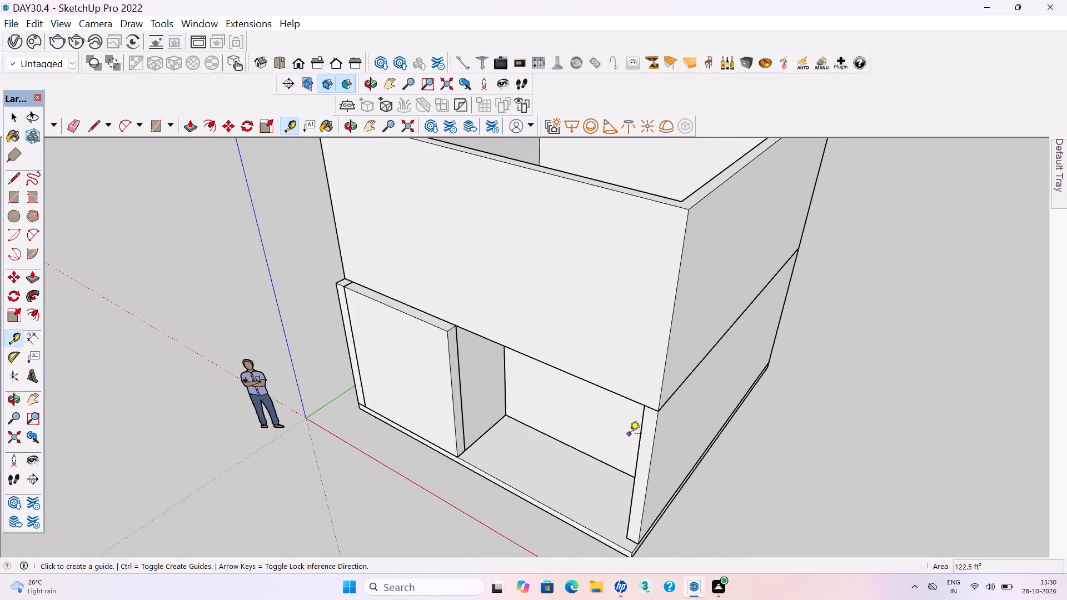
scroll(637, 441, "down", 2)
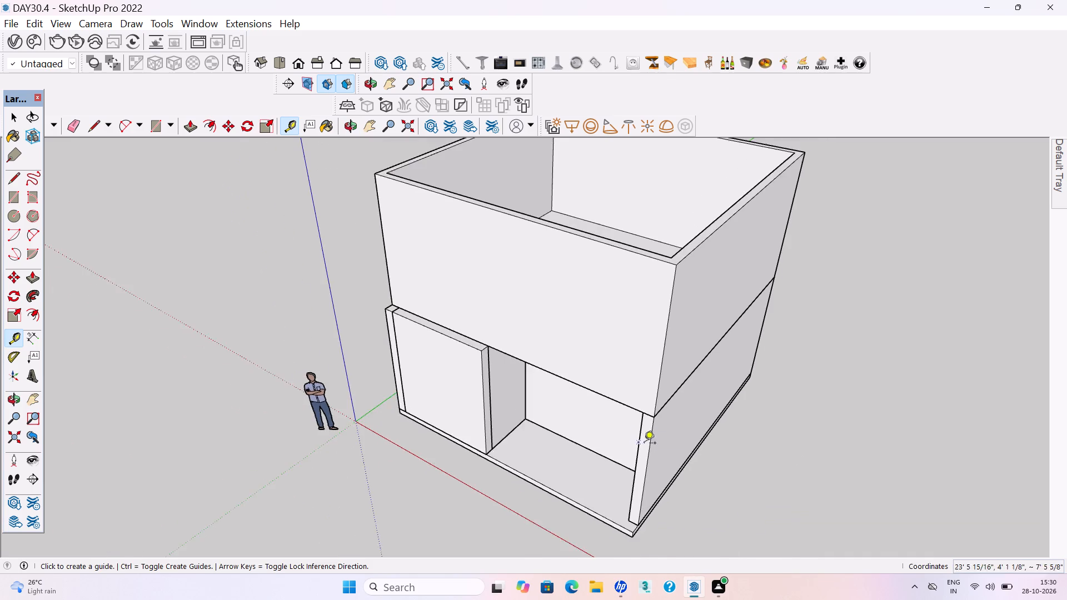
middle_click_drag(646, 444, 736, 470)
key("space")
Undo the upper walls, border offset and roof slab back to the flat roof face over the lower walls.
key("ctrl+z")
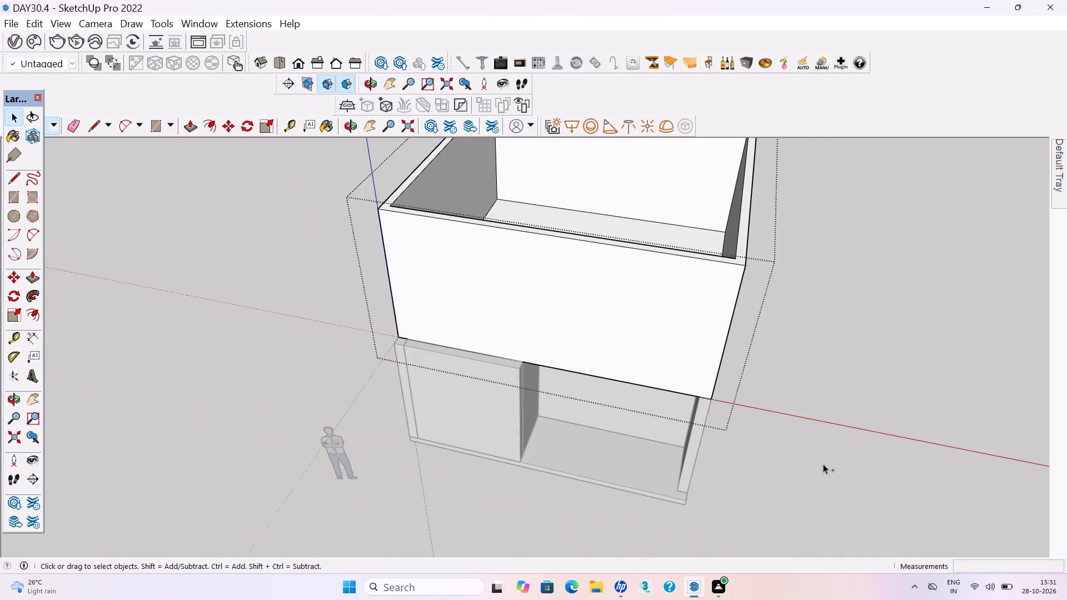
key("ctrl+z")
key("ctrl+z")
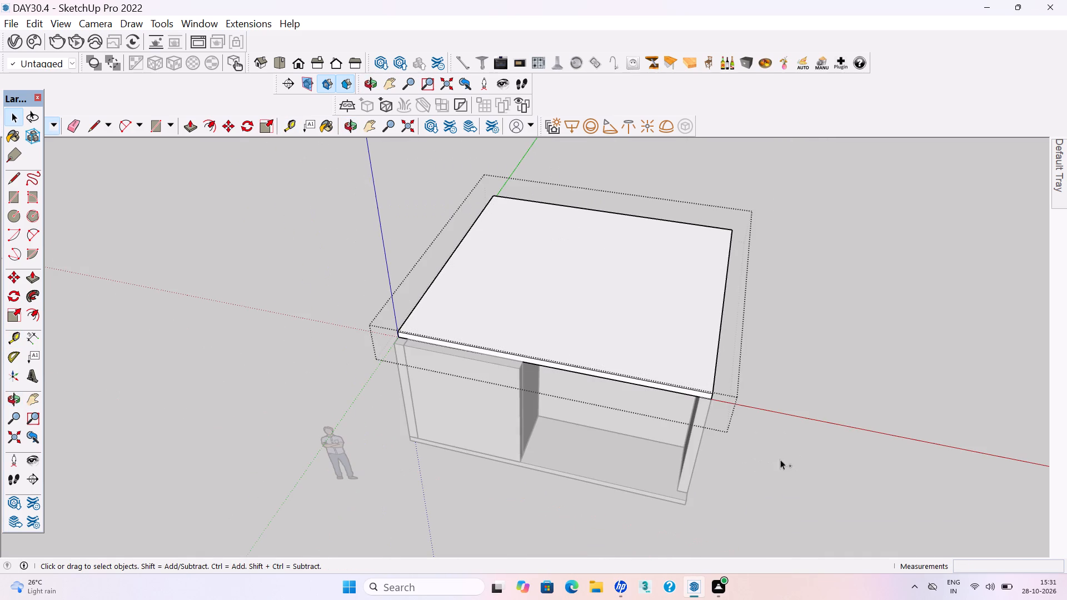
key("ctrl+z")
key("ctrl+z")
key("ctrl+z")
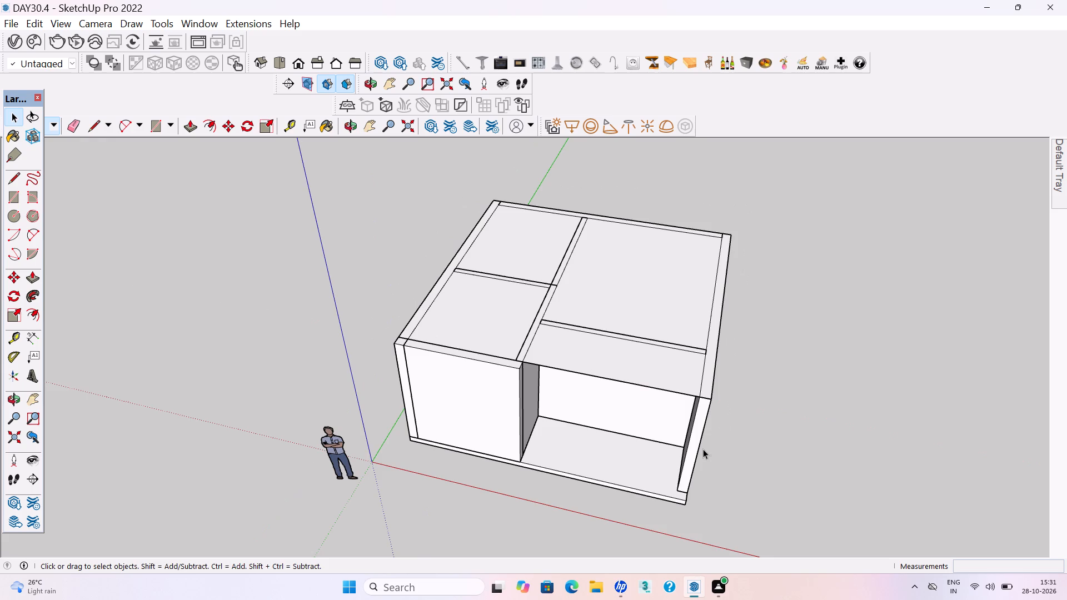
Move the flat roof face's front edge 9" outward to line up with the front wall's outer face.
middle_click_drag(645, 390, 695, 448)
scroll(492, 381, "up", 7)
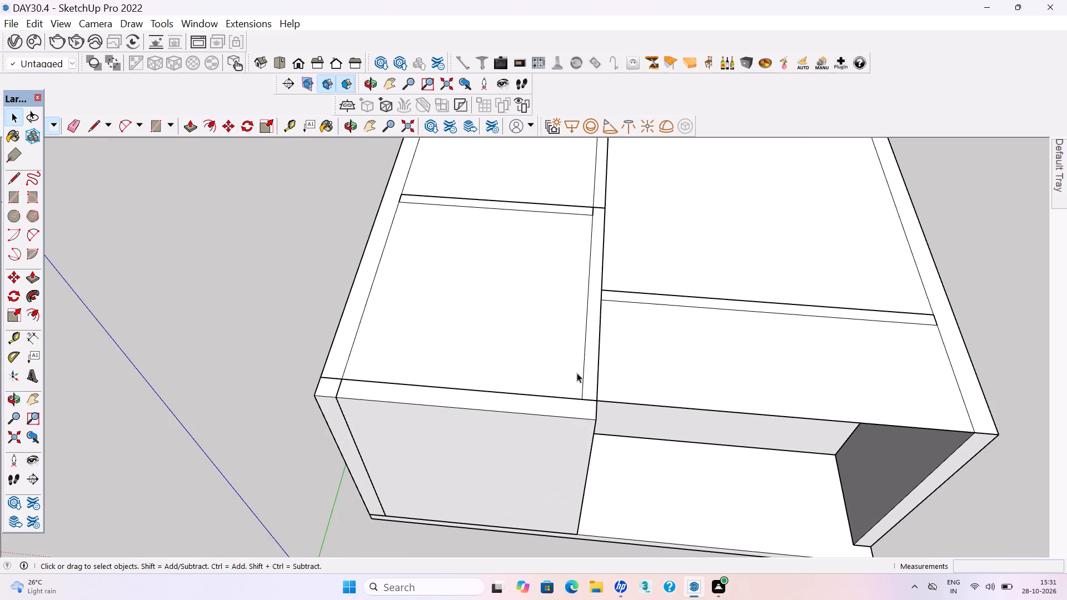
scroll(626, 362, "down", 3)
middle_click_drag(683, 367, 683, 385)
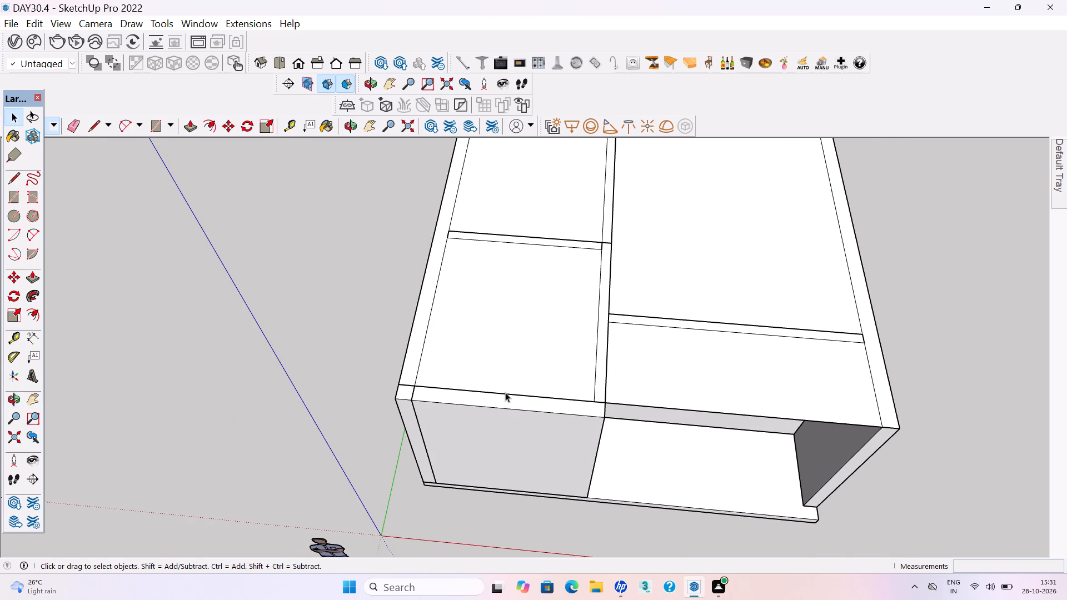
left_click(505, 392)
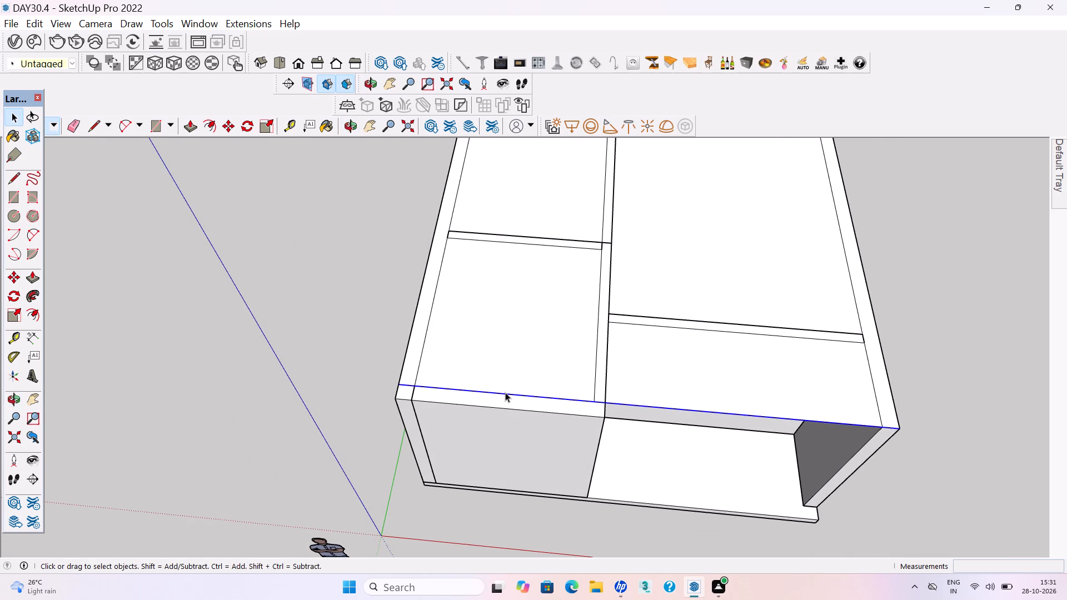
key("m")
left_click(505, 392)
left_click(505, 406)
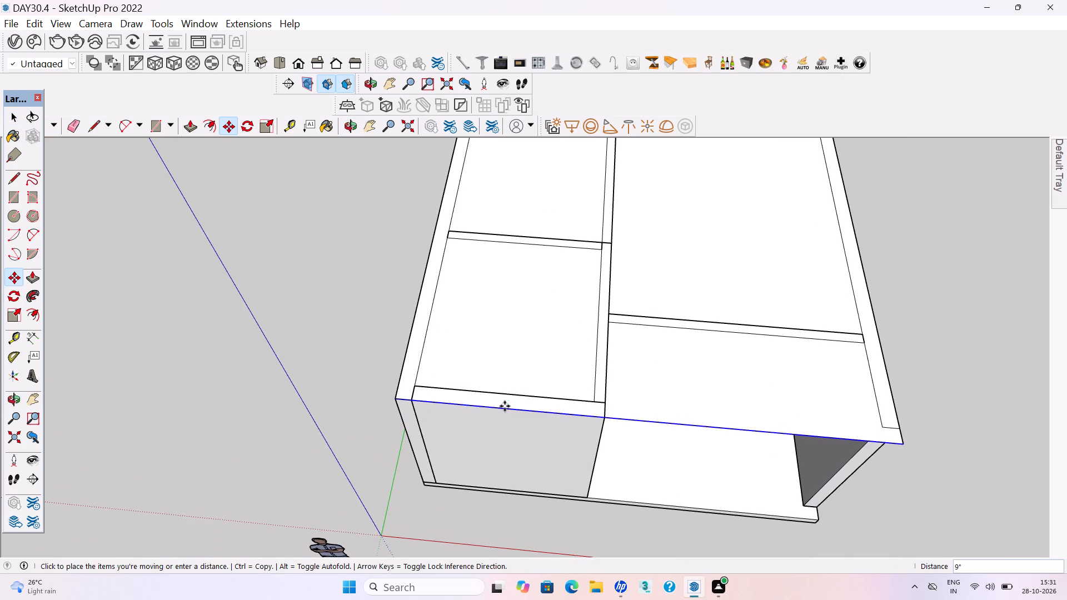
key("space")
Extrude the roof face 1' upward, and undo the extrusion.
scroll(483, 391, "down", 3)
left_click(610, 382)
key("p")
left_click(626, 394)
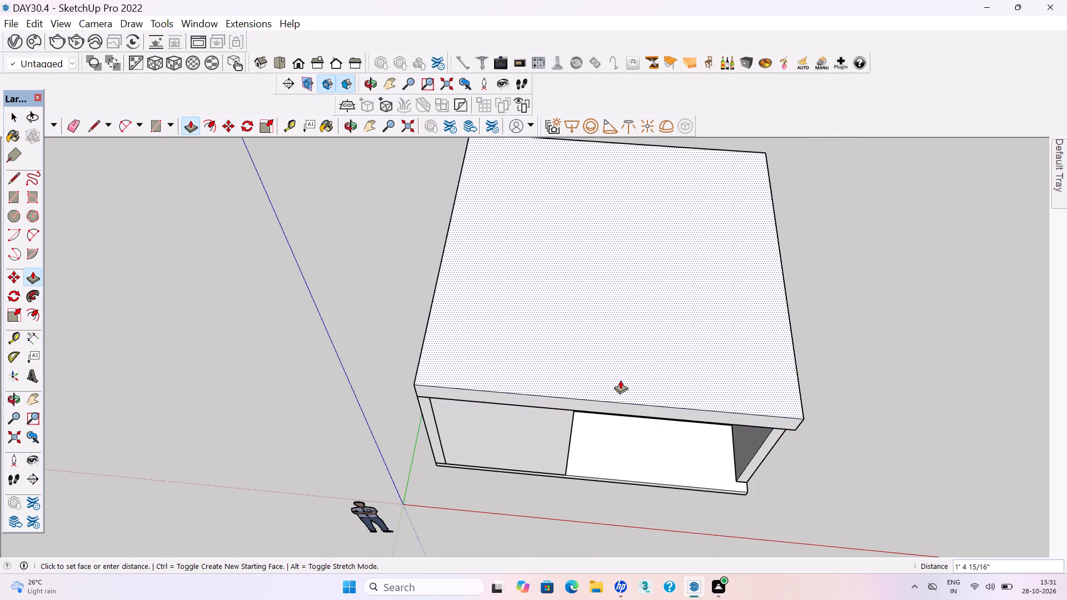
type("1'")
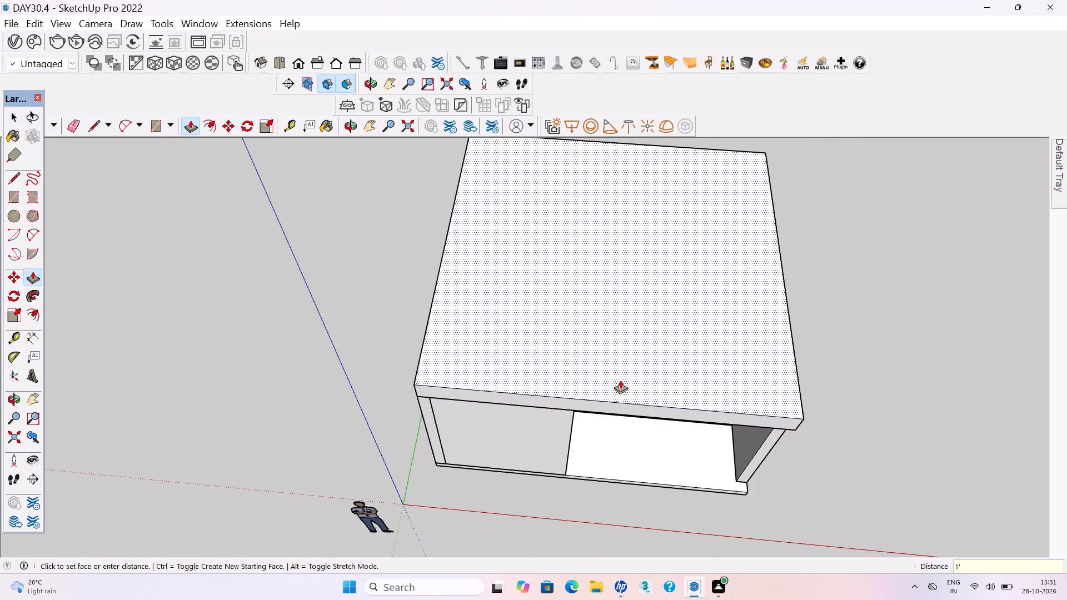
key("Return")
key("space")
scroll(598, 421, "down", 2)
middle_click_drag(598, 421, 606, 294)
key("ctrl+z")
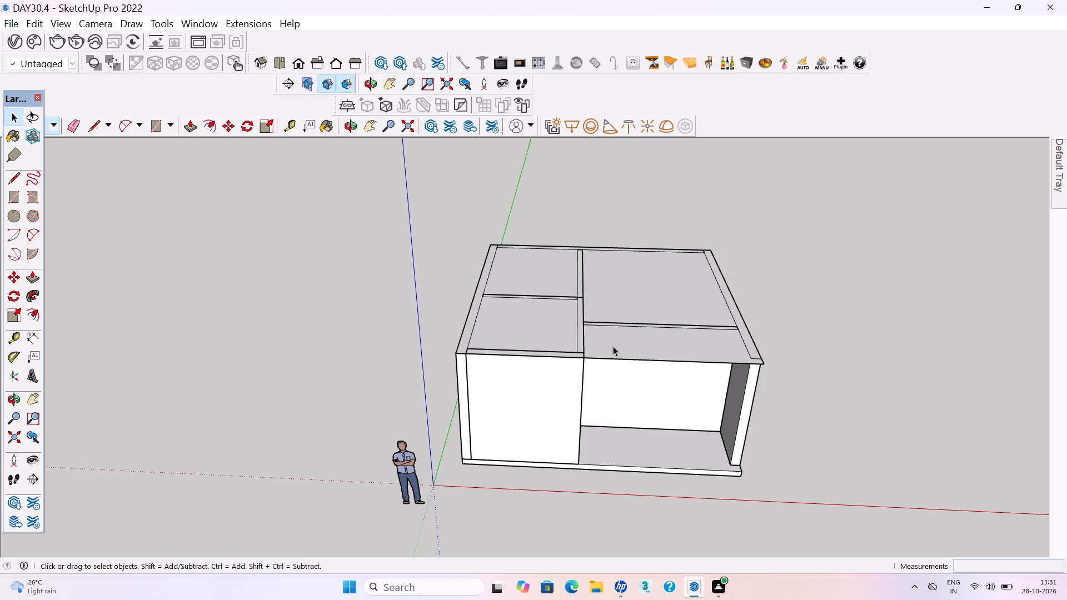
Extrude the roof face 6" upward to form the roof slab.
key("p")
left_click(613, 346)
type("6\"")
key("Return")
Select the whole roof slab and make it a group.
scroll(609, 335, "down", 3)
middle_click_drag(612, 321, 638, 375)
key("space")
triple_click(646, 353)
right_click(646, 353)
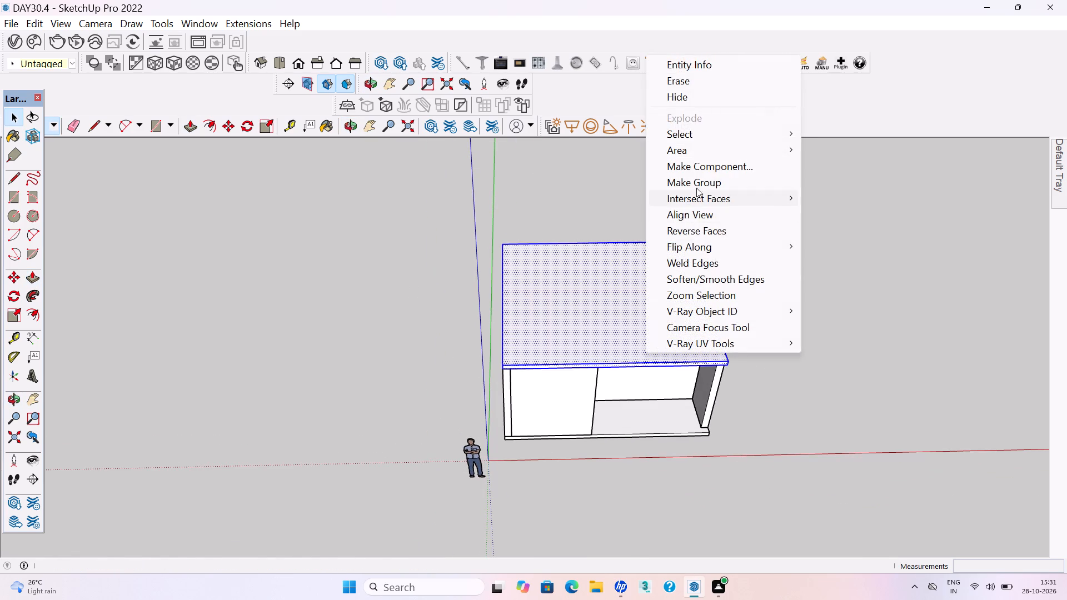
left_click(696, 183)
Inside the roof slab group, offset the top face's outline inward about 8 7/16" to form a border strip.
scroll(589, 351, "down", 2)
middle_click_drag(584, 349, 581, 396)
scroll(594, 343, "up", 4)
double_click(601, 344)
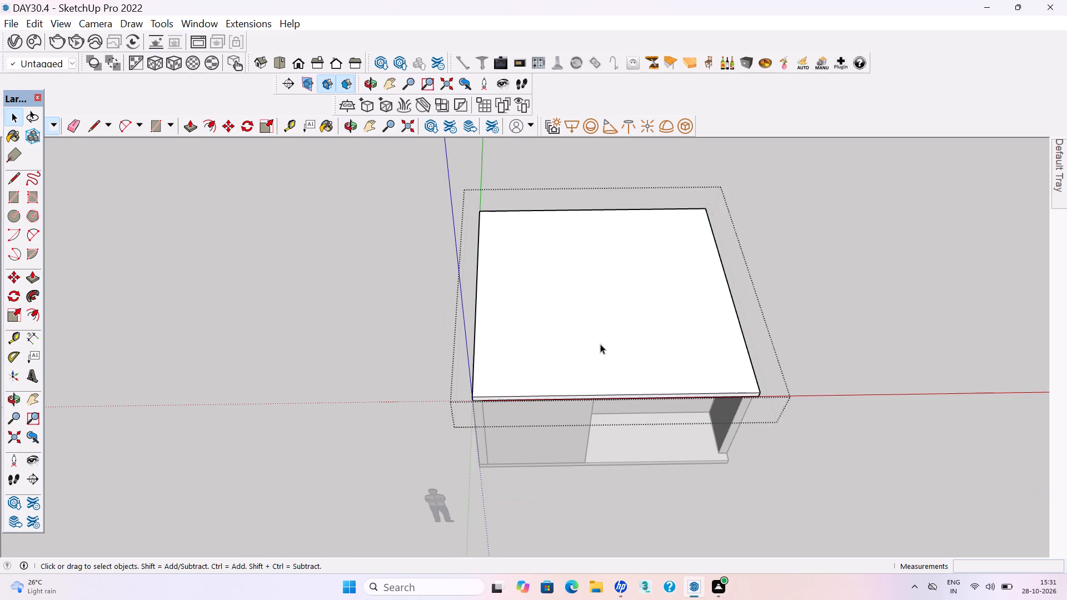
left_click(595, 335)
key("f")
left_click(595, 335)
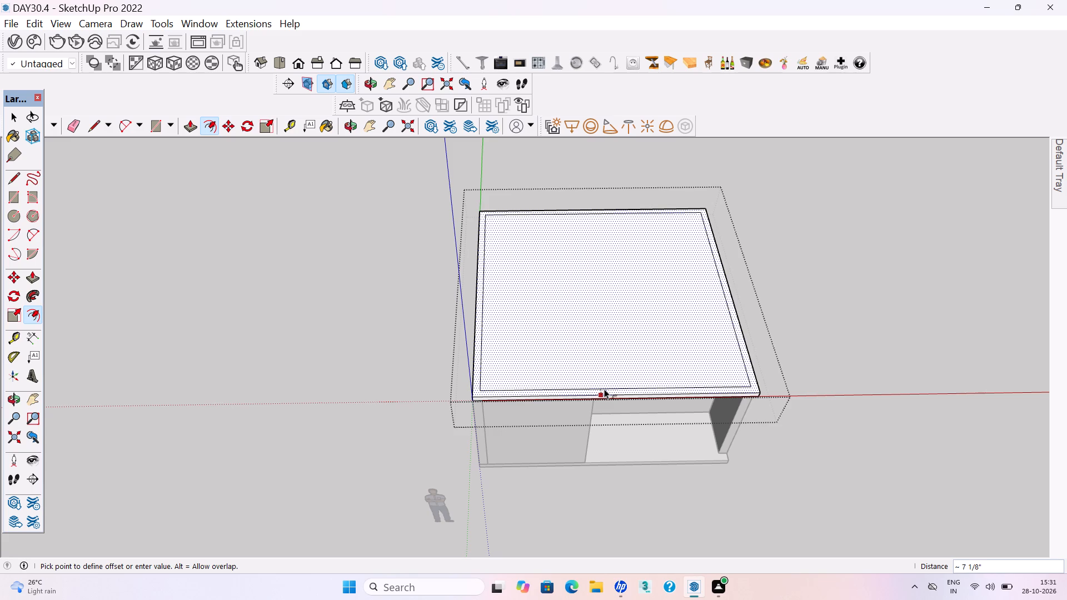
left_click(602, 388)
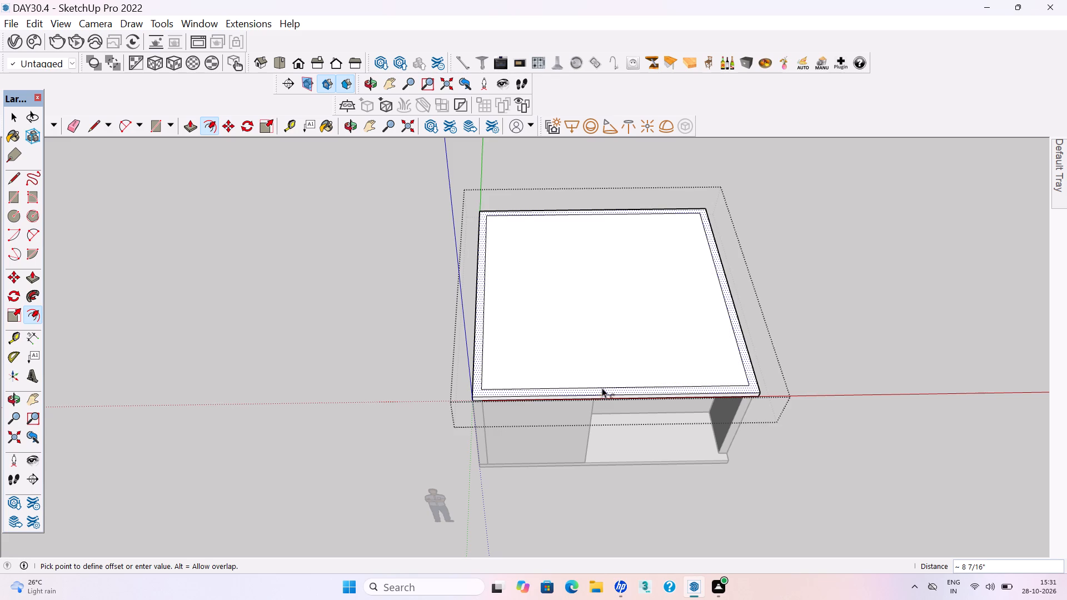
Extrude the roof slab's border strip 10' upward to form the upper walls, and leave the group.
scroll(579, 374, "up", 3)
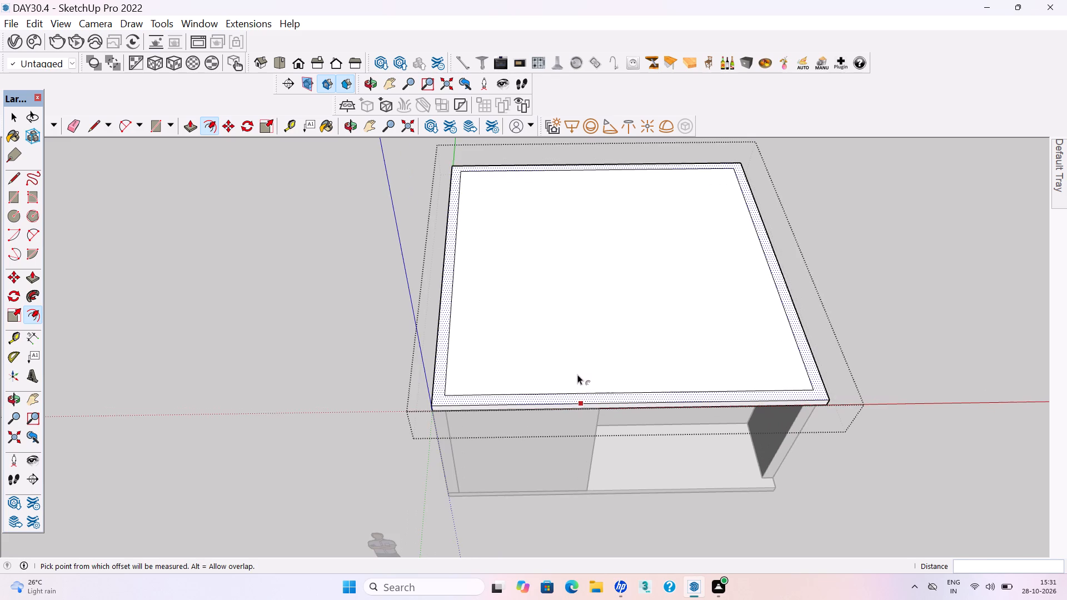
key("space")
key("p")
left_click(576, 393)
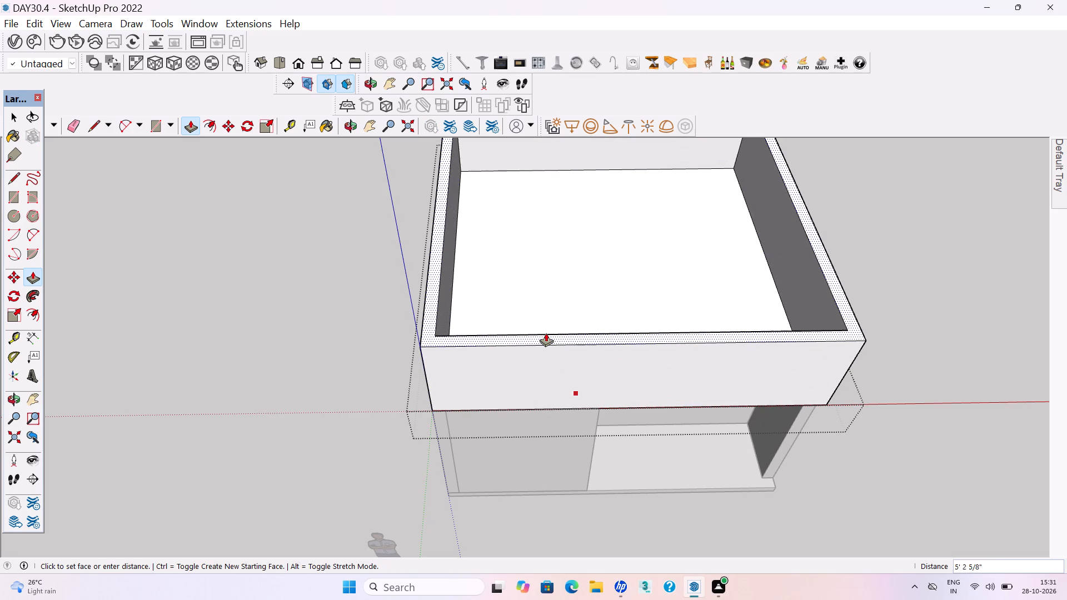
type("10'")
key("Return")
scroll(537, 354, "down", 5)
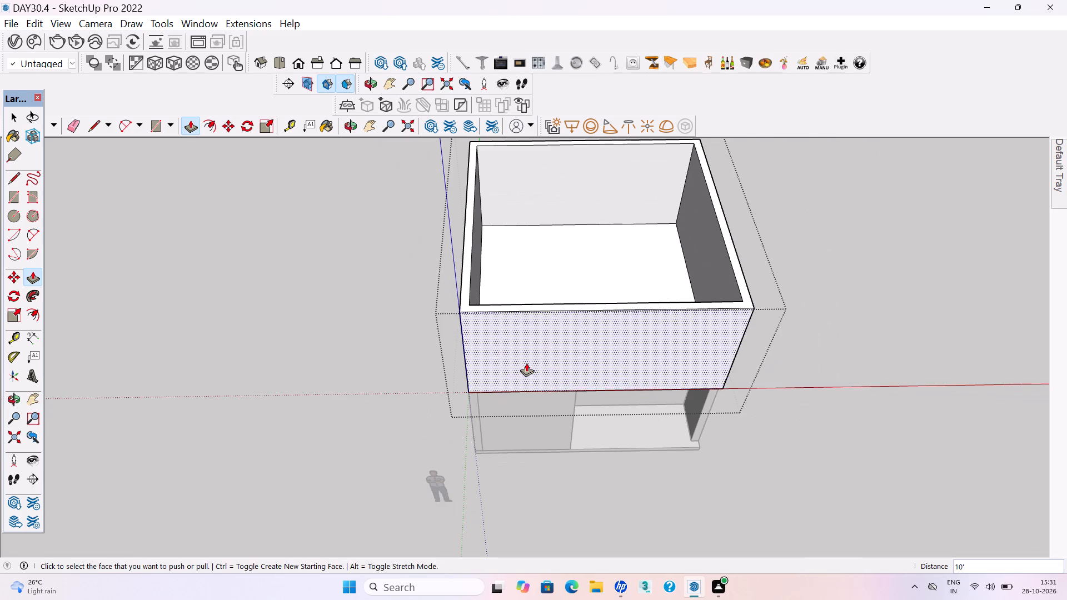
key("space")
left_click(579, 519)
Save the model.
key("ctrl+s")
key("ctrl+s")
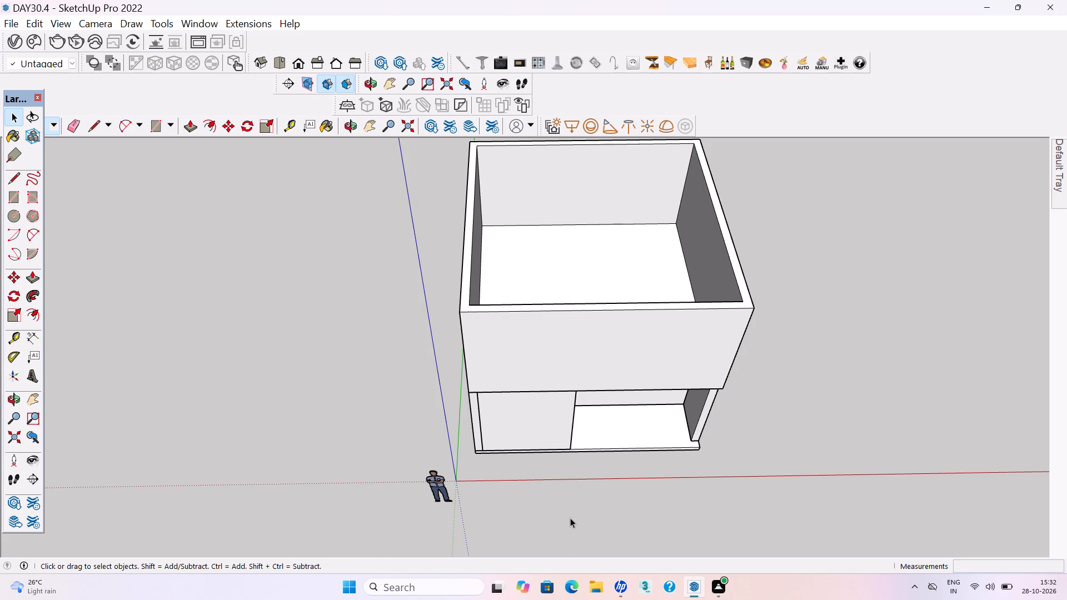
Place a guide on the lower front wall, parallel to its edge at the opening and about 8 7/8" in from it.
key("t")
scroll(560, 553, "up", 3)
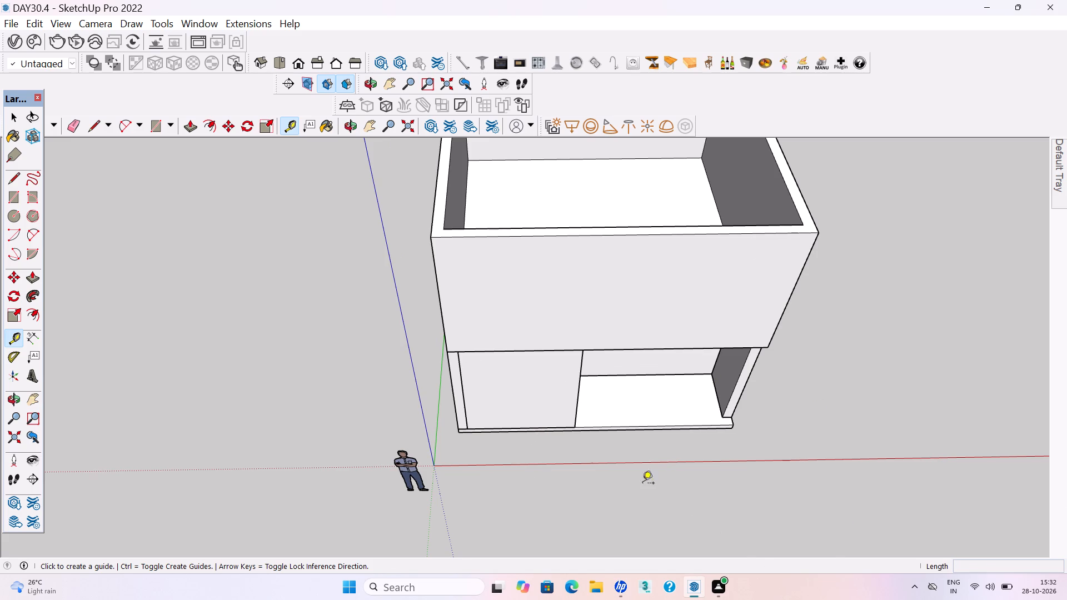
left_click(581, 401)
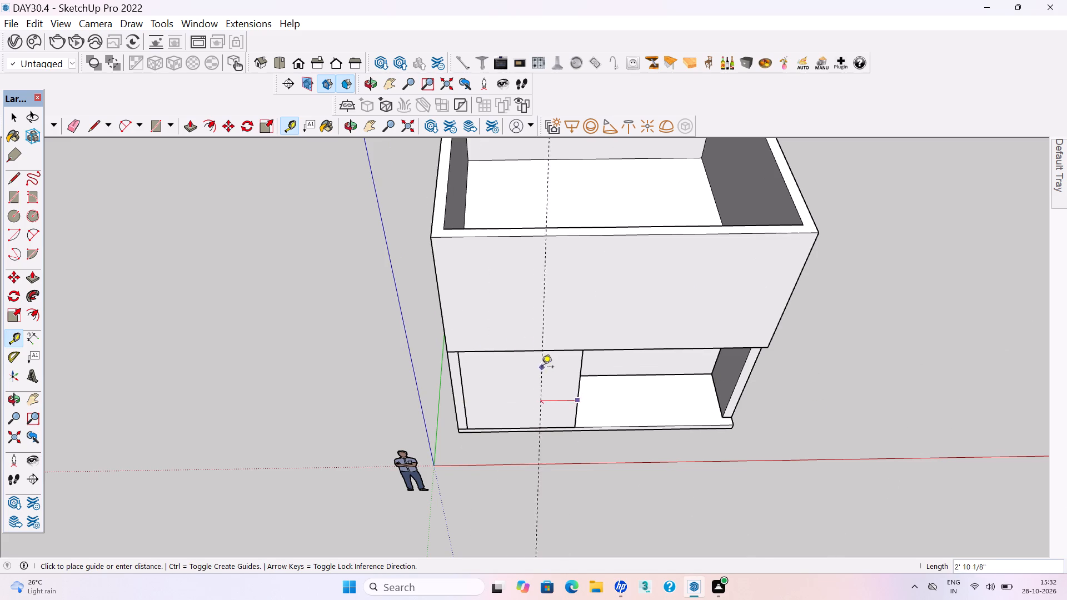
scroll(567, 381, "up", 2)
left_click(570, 383)
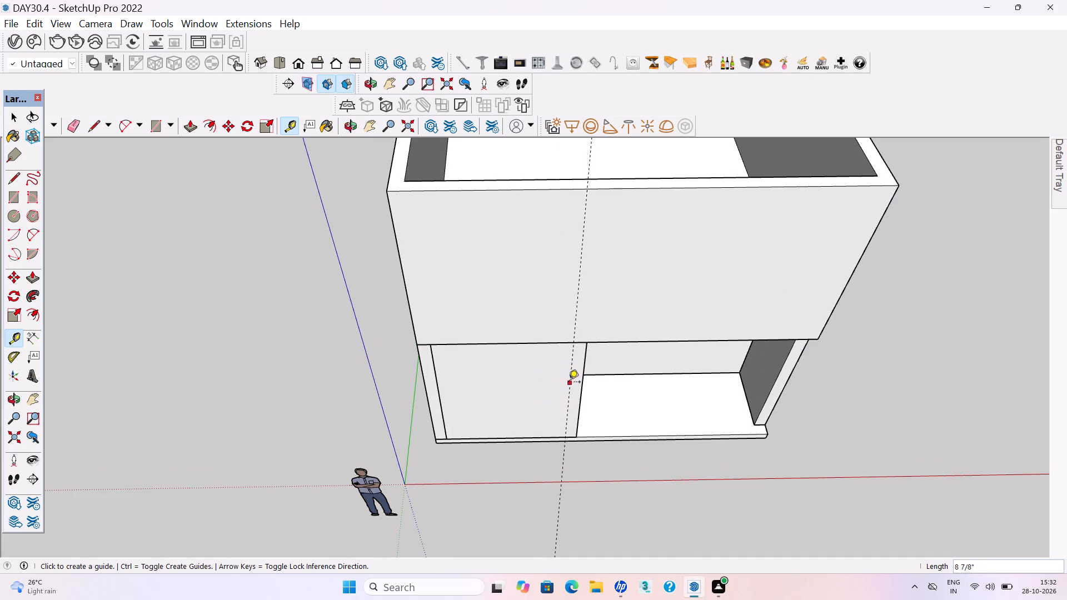
Place a horizontal guide on the front face about 8 3/8" above the roof slab's bottom front edge.
scroll(563, 382, "up", 3)
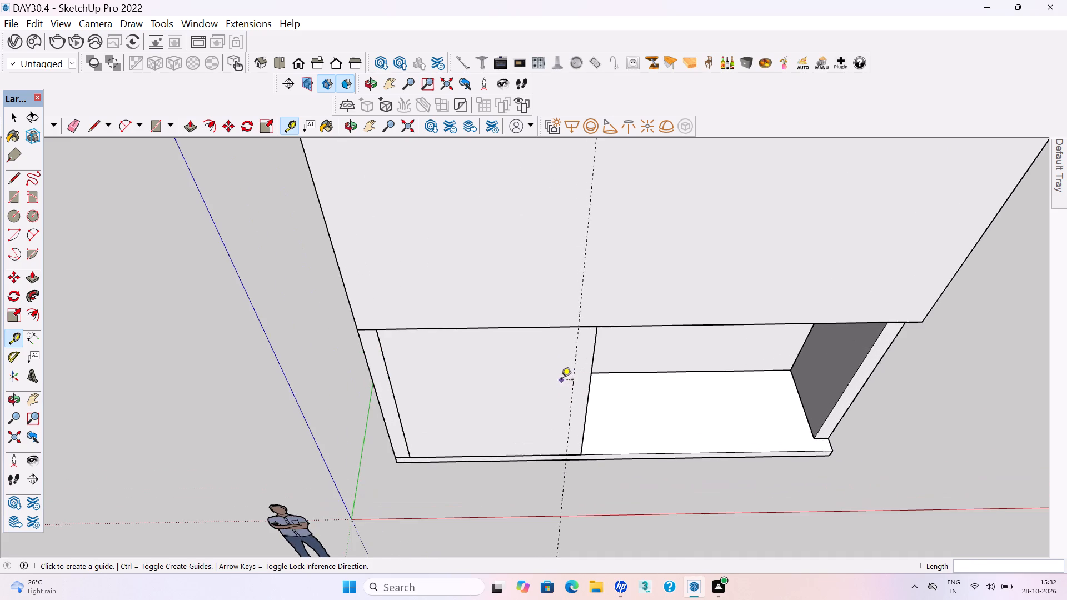
scroll(561, 381, "down", 3)
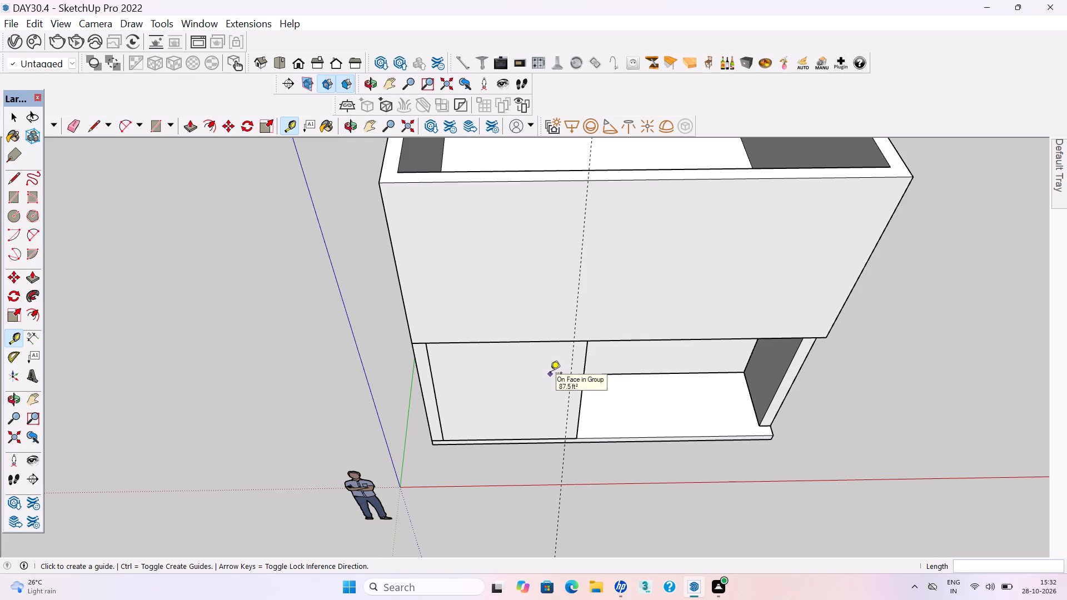
scroll(592, 313, "up", 2)
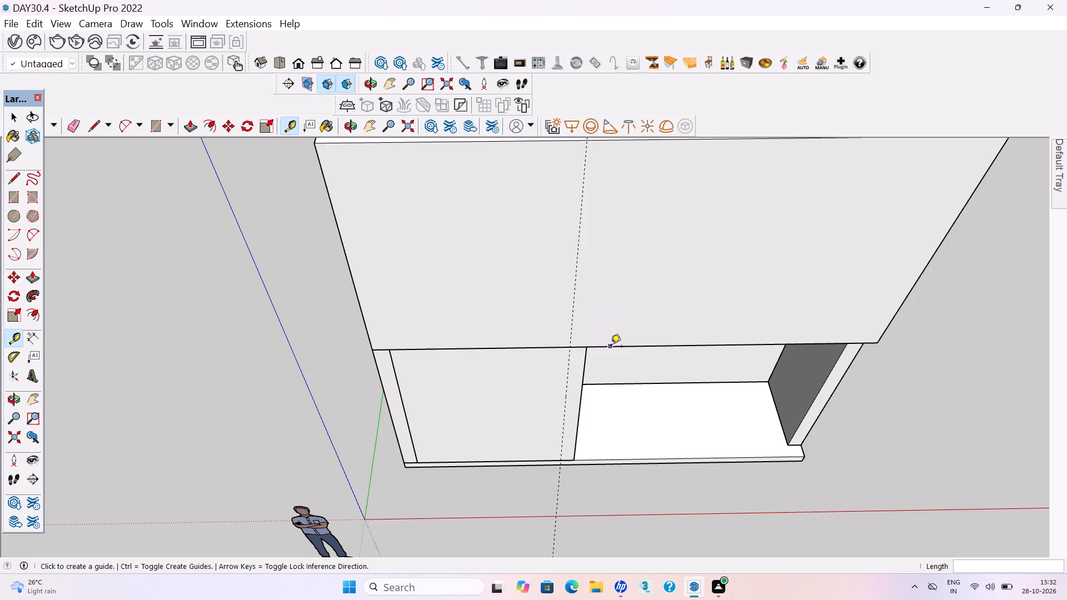
left_click(611, 347)
left_click(599, 337)
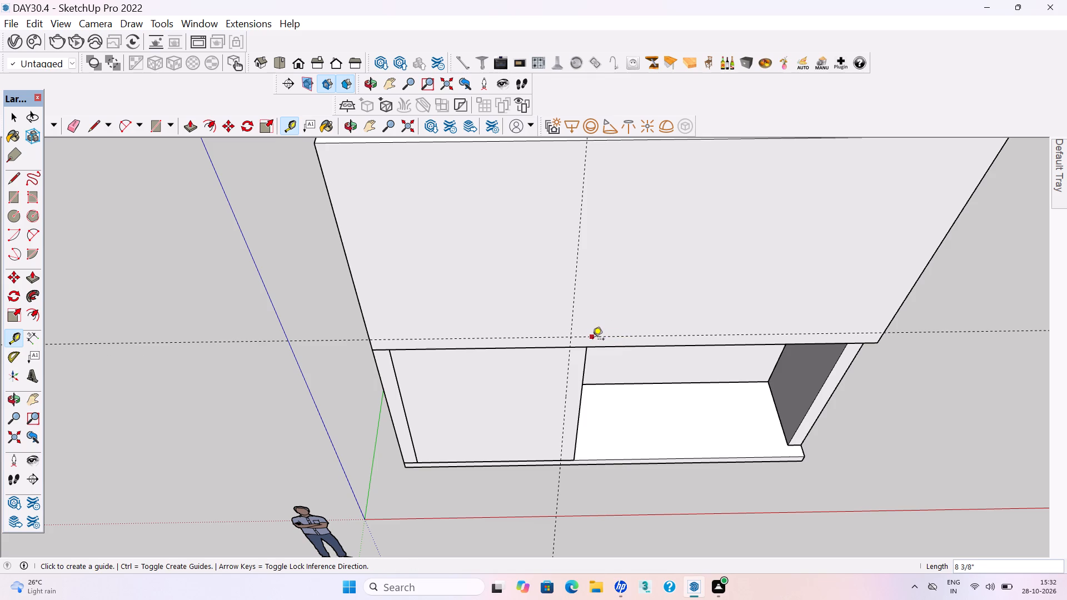
Draw a rectangle about 8 7/8" by 10' on the lower front wall, between the guide and the opening's edge.
key("r")
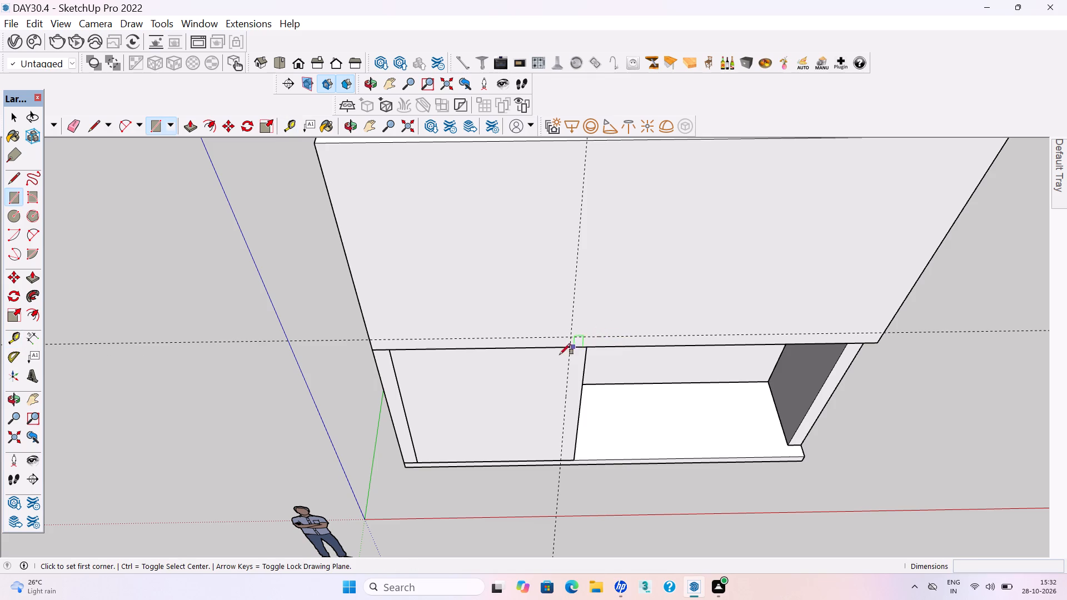
scroll(565, 361, "up", 4)
scroll(513, 351, "up", 3)
left_click(560, 323)
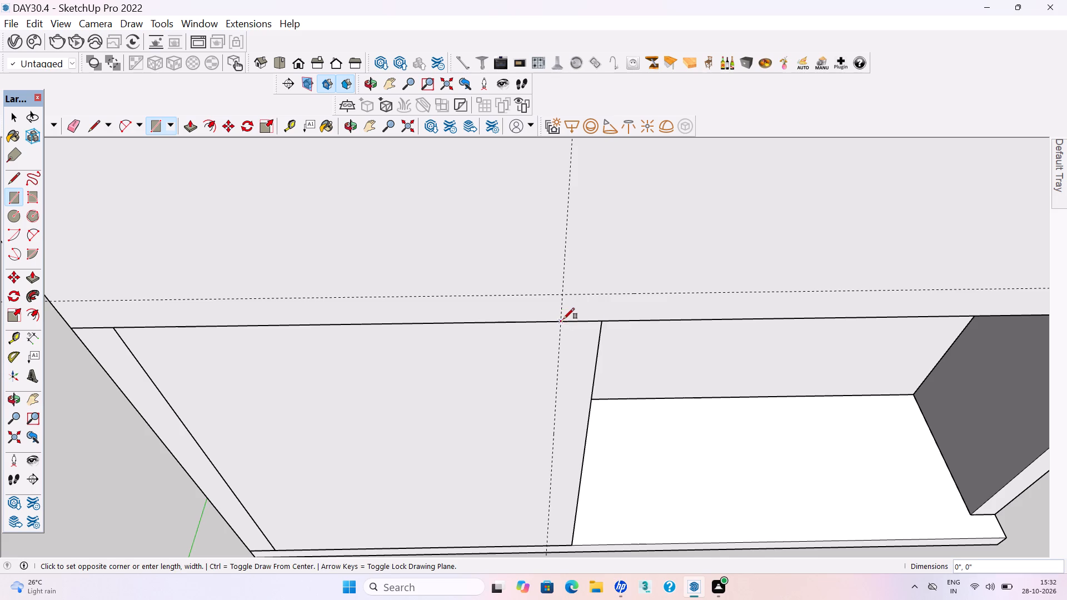
scroll(567, 319, "down", 10)
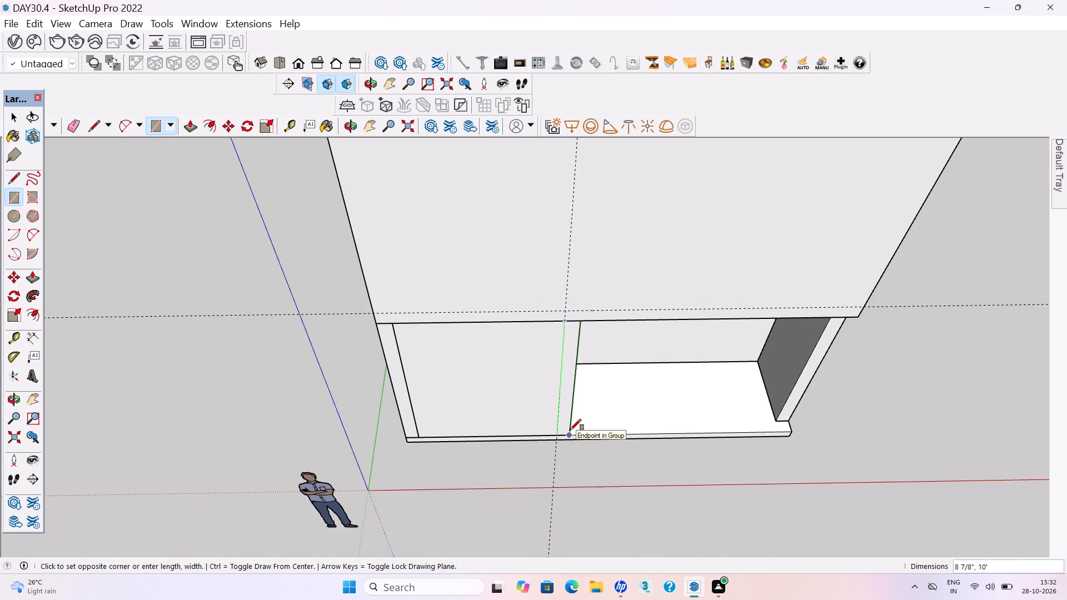
left_click(570, 430)
scroll(565, 417, "up", 2)
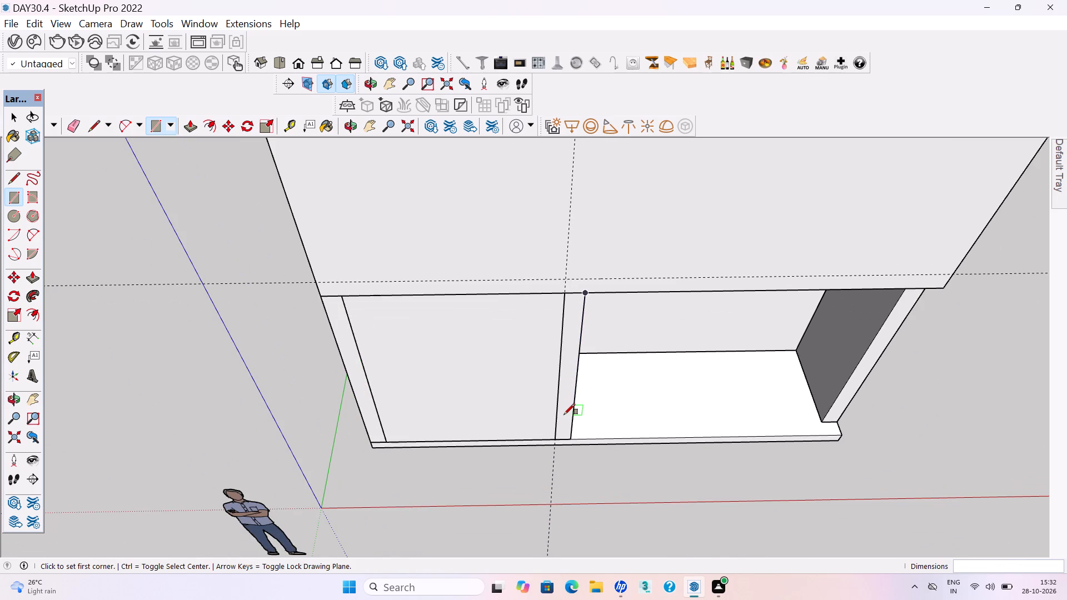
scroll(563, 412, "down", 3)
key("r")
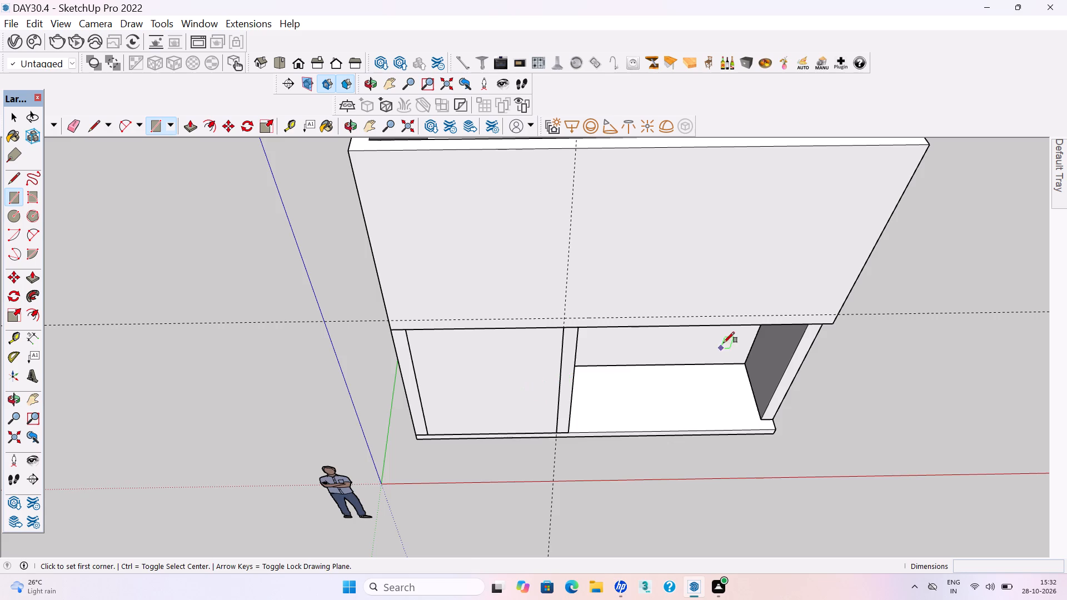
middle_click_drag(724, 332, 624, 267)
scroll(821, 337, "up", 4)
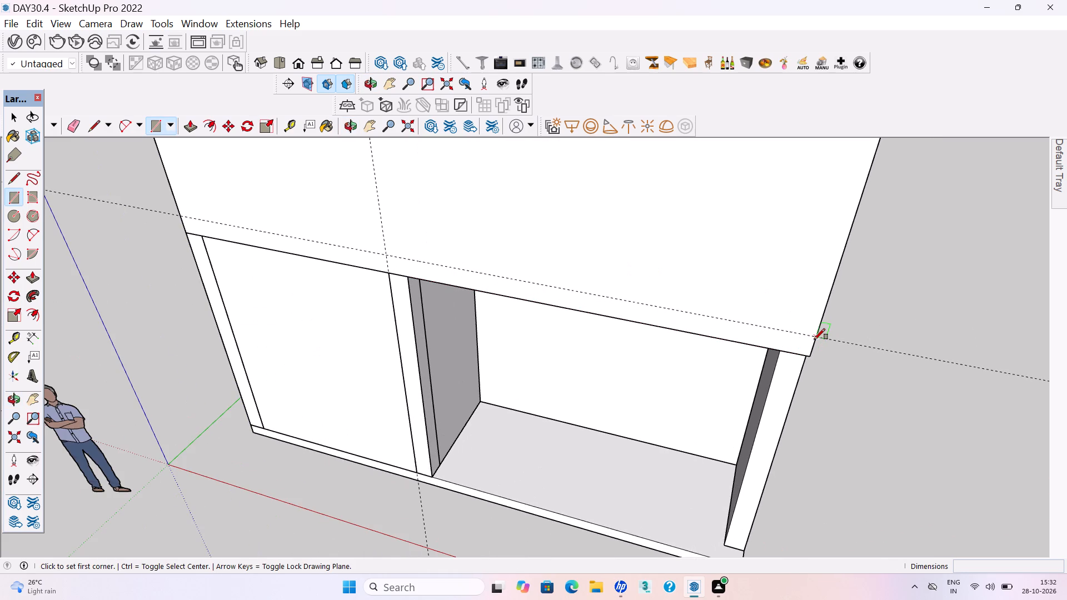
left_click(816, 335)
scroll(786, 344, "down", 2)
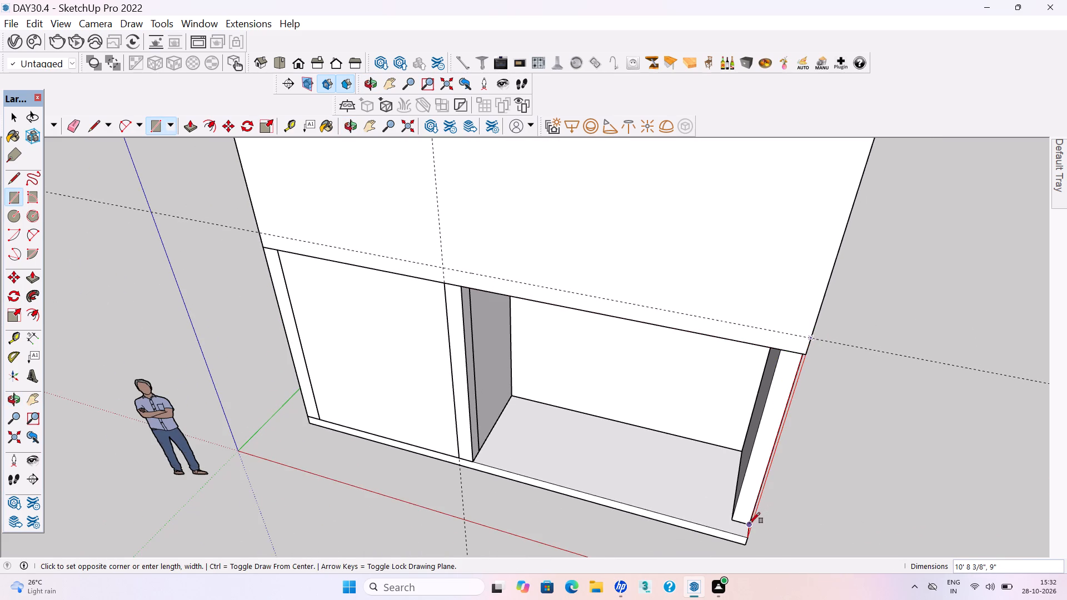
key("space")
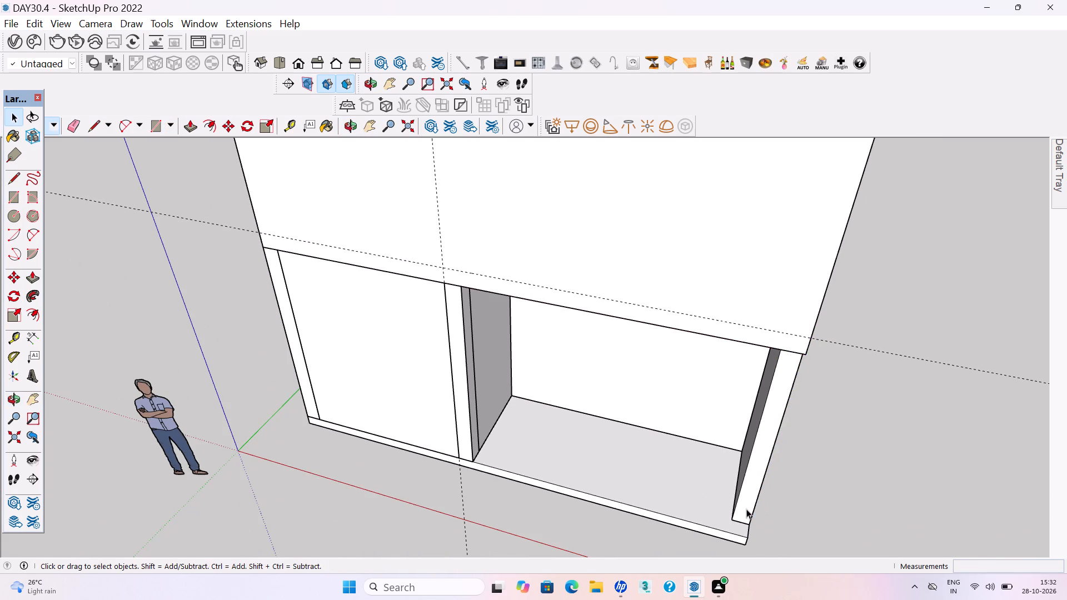
Inside its group, pull the front face of the wall at the opening's outer end out 9" to the slab's front edge.
double_click(744, 496)
left_click(747, 490)
key("p")
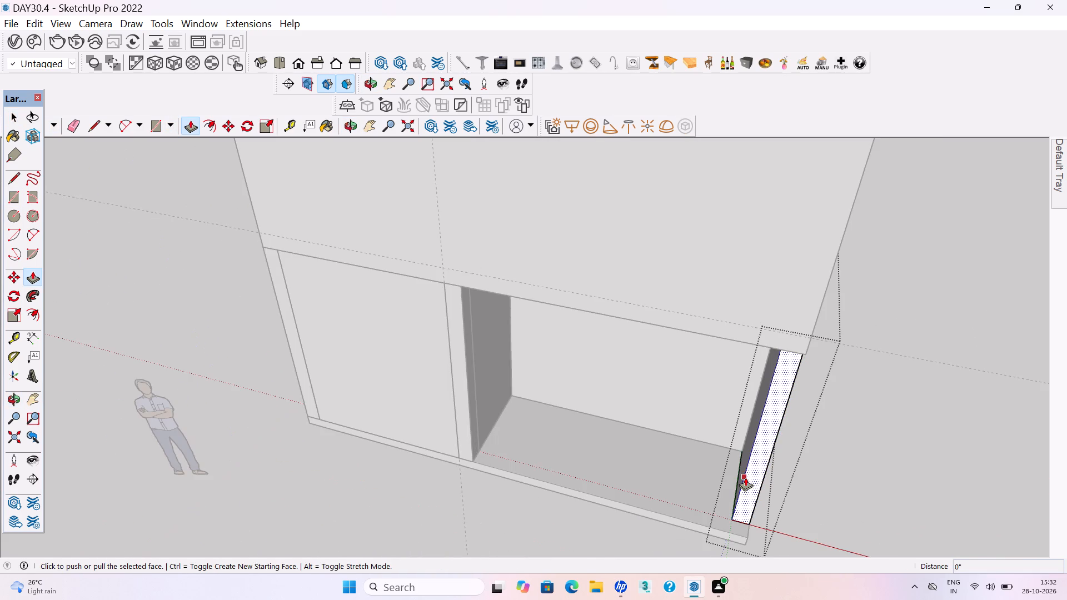
left_click(746, 508)
left_click(737, 535)
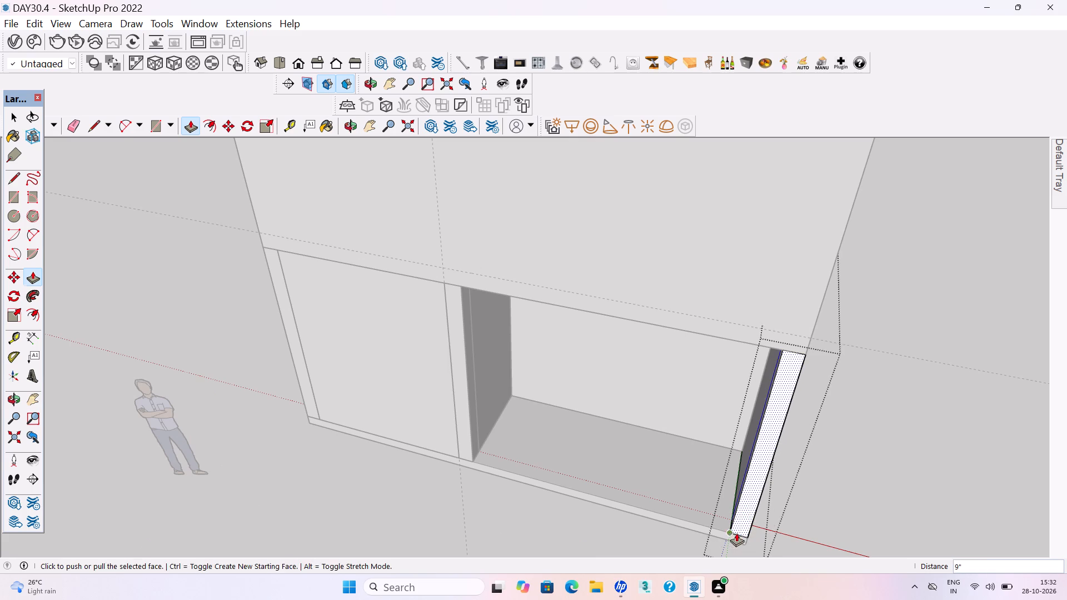
key("space")
left_click(850, 491)
Draw a rectangle about 9" by 10' 8 3/8" on the outer end wall's front, from the horizontal guide down to the floor slab.
middle_click_drag(794, 383, 797, 370)
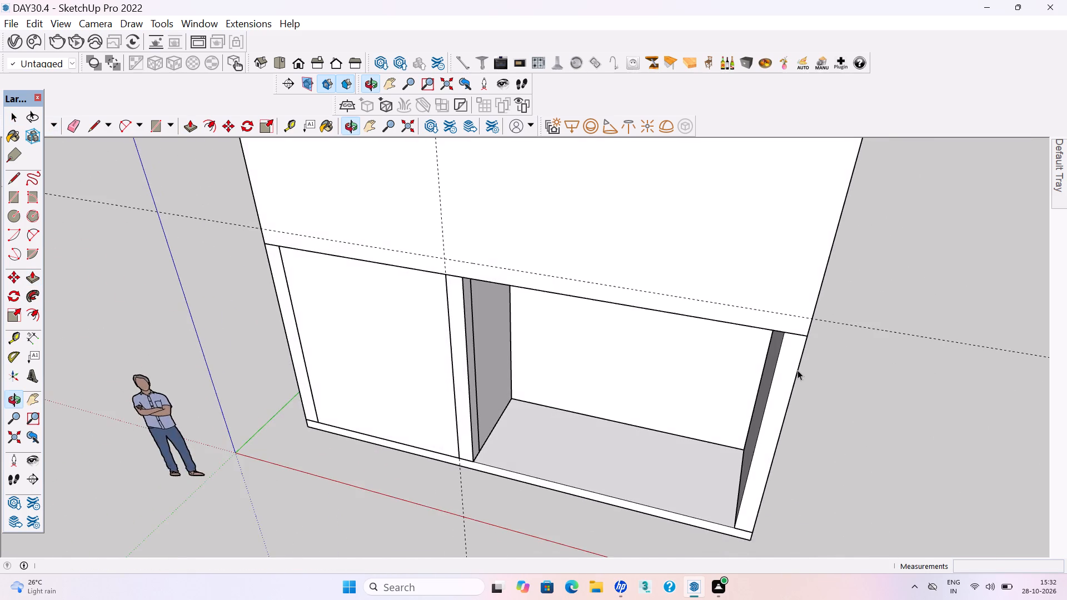
scroll(694, 392, "down", 3)
middle_click_drag(762, 395, 774, 392)
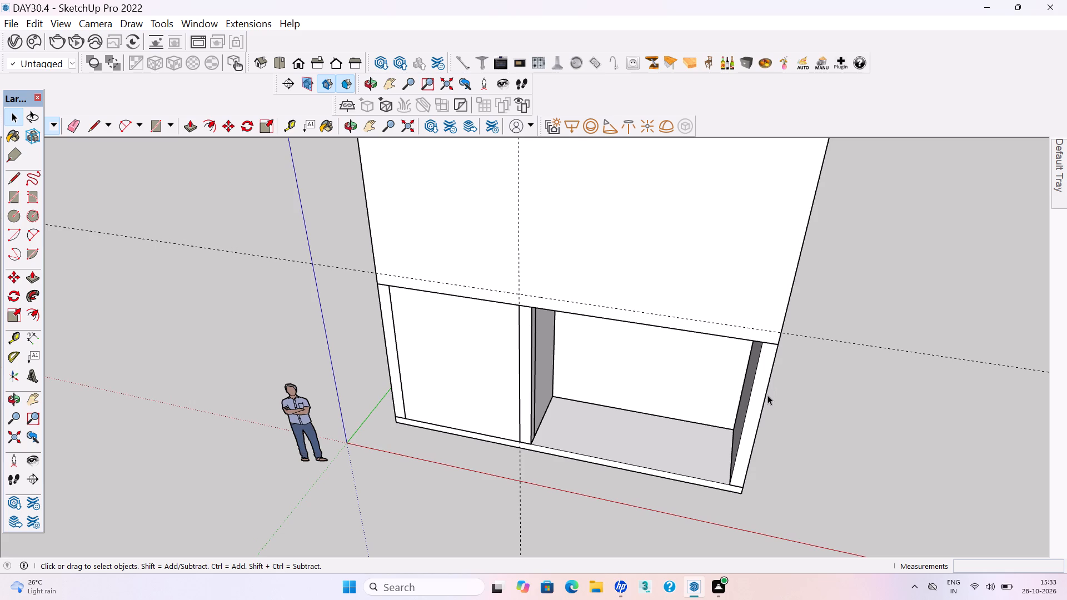
scroll(767, 395, "up", 2)
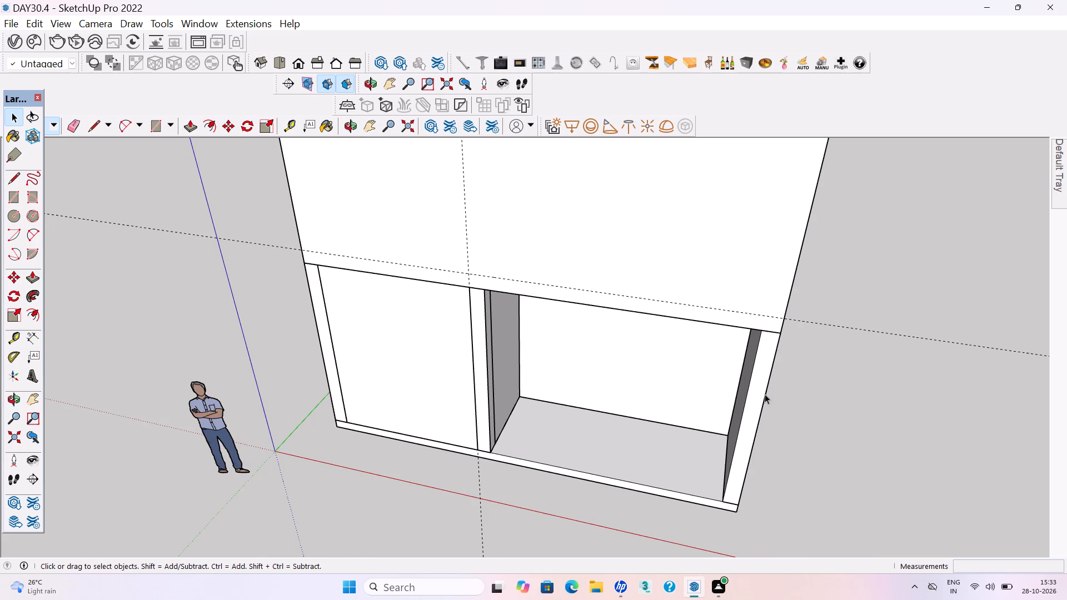
key("r")
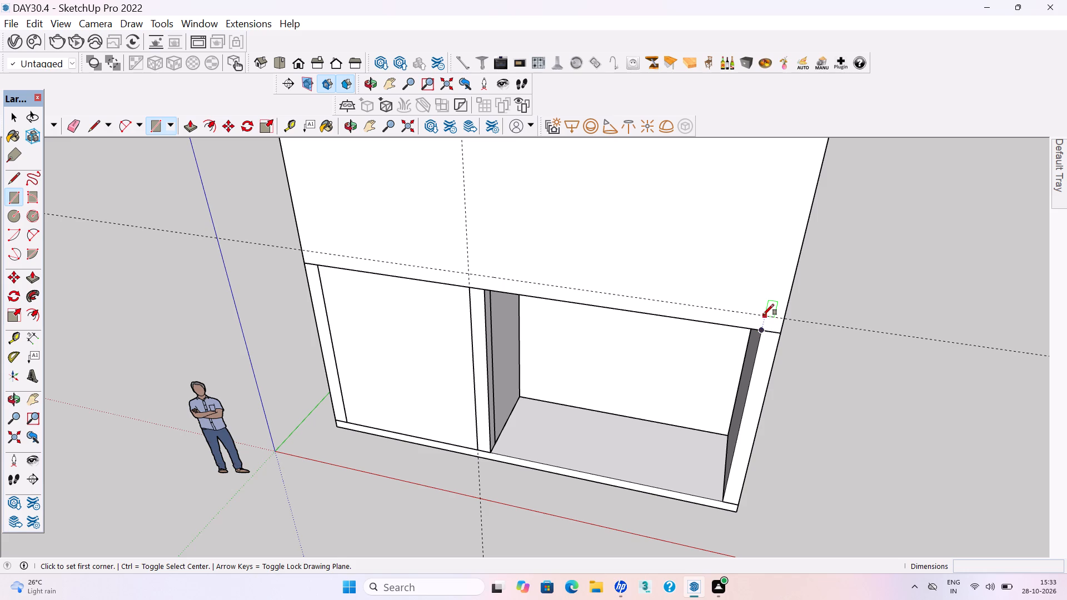
left_click(763, 315)
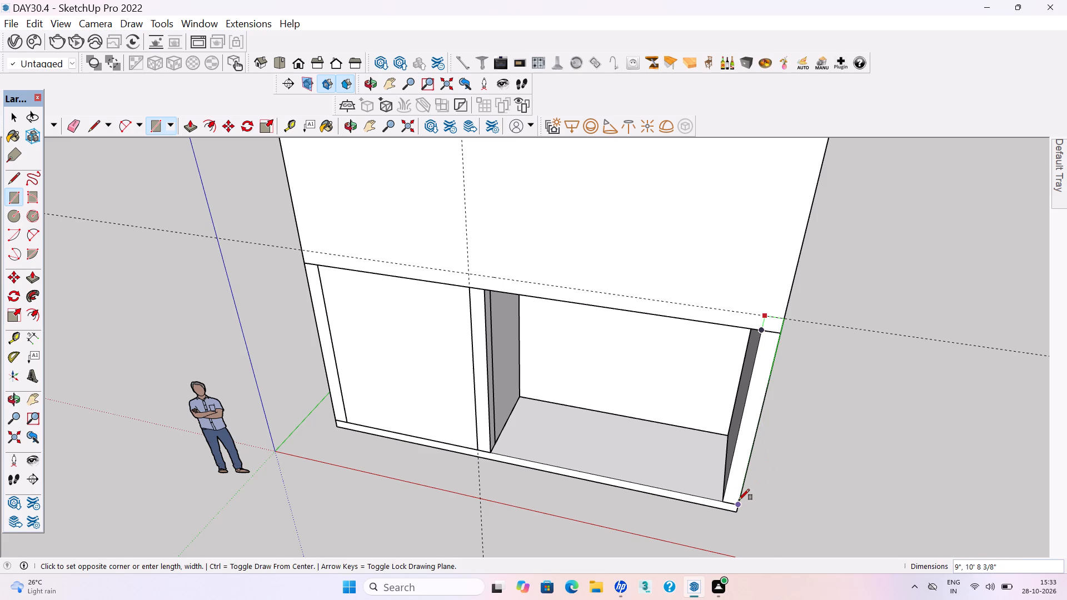
left_click(739, 500)
key("space")
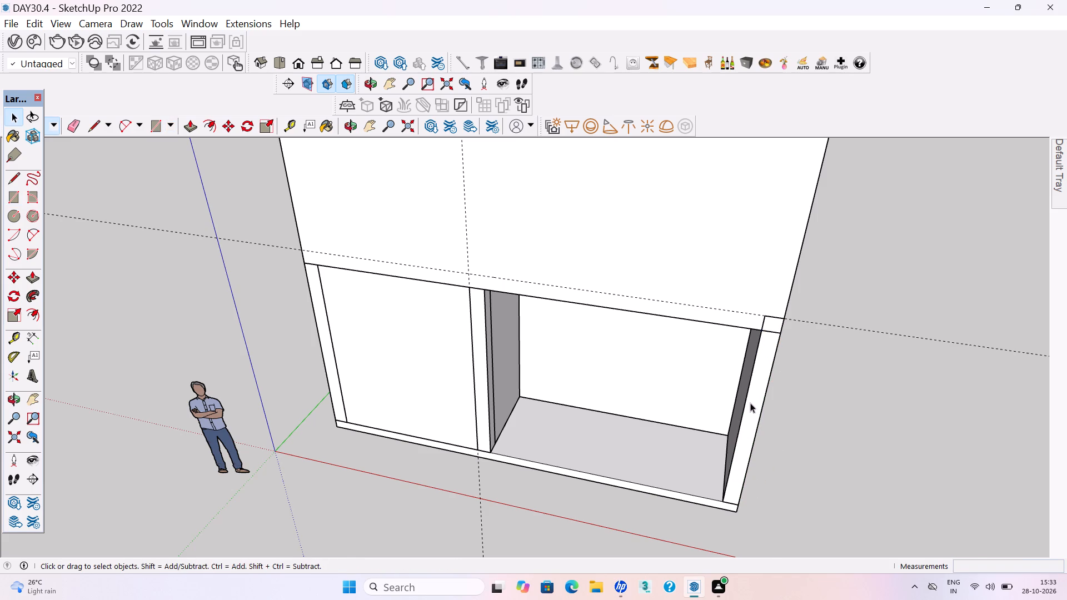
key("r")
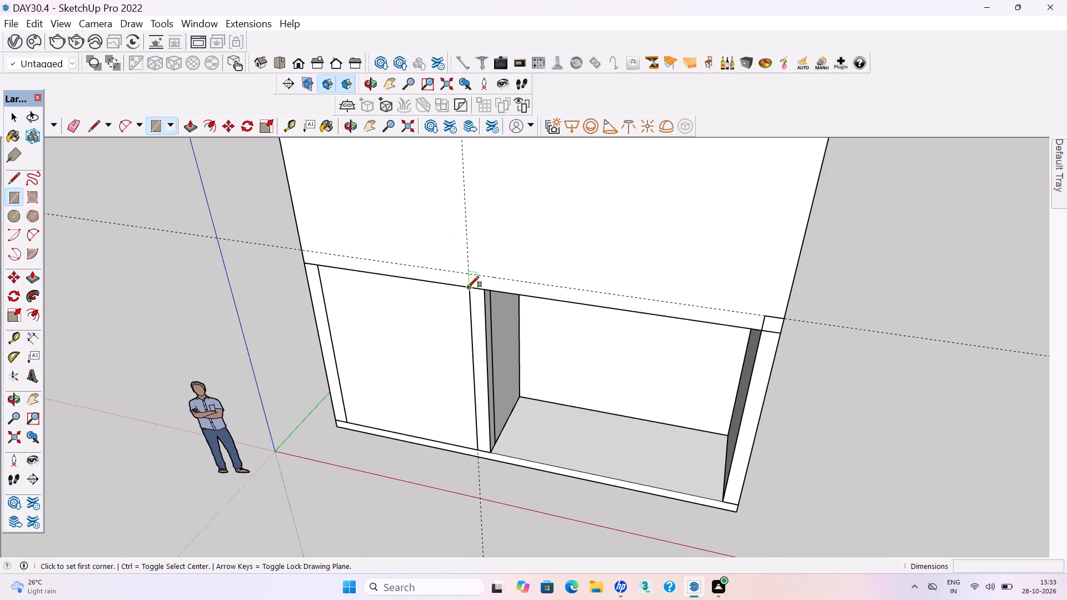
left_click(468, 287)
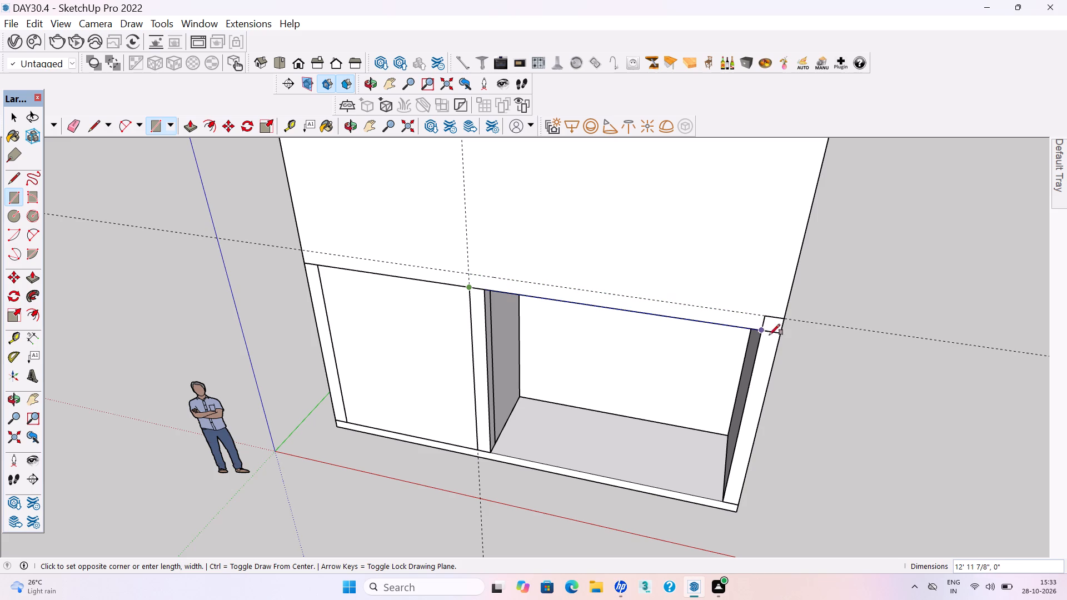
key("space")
Draw a strip about 13' 8 7/8" by 4" above the opening, from the guides' intersection to the building's outer edge.
key("r")
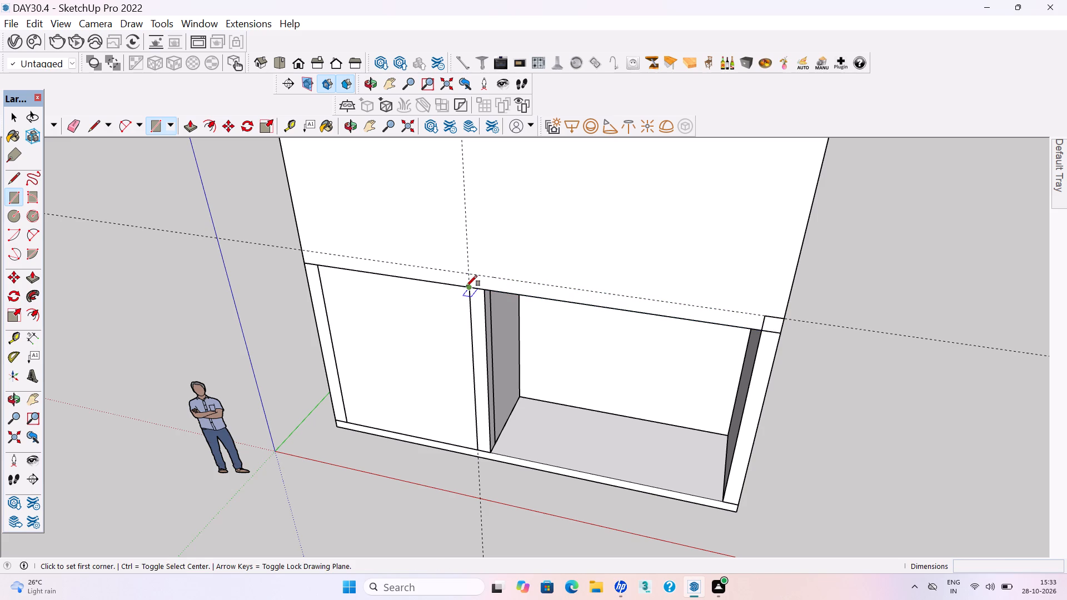
left_click(468, 272)
scroll(756, 308, "up", 2)
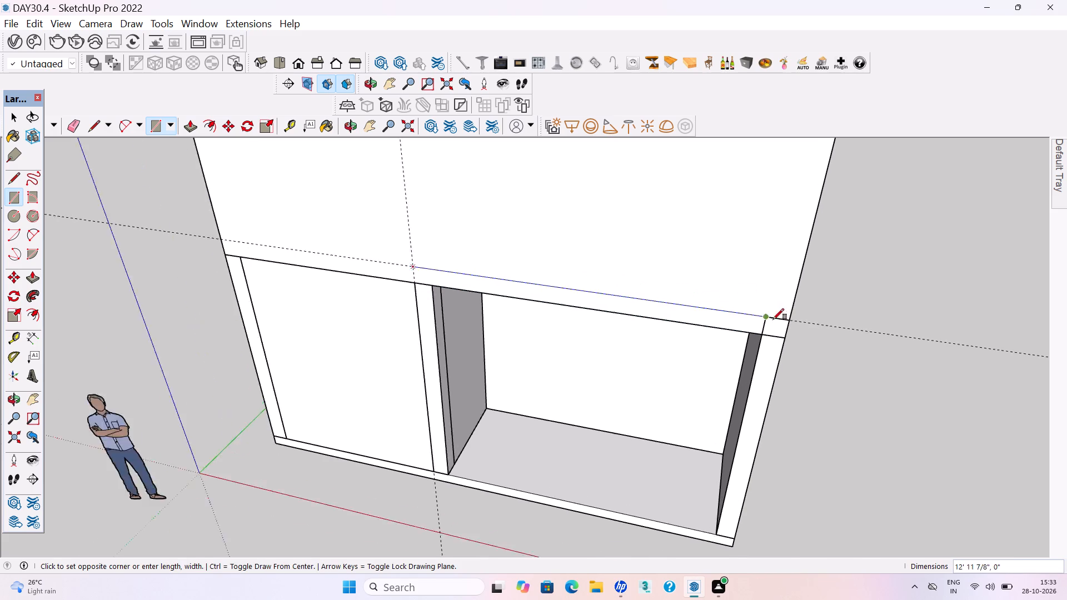
scroll(773, 319, "up", 5)
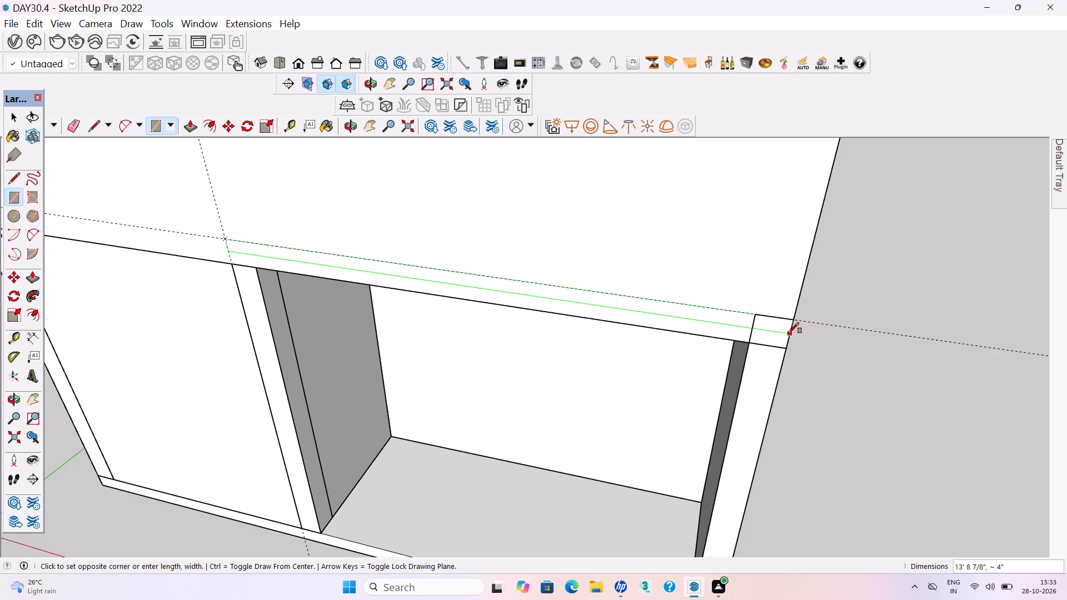
left_click(788, 333)
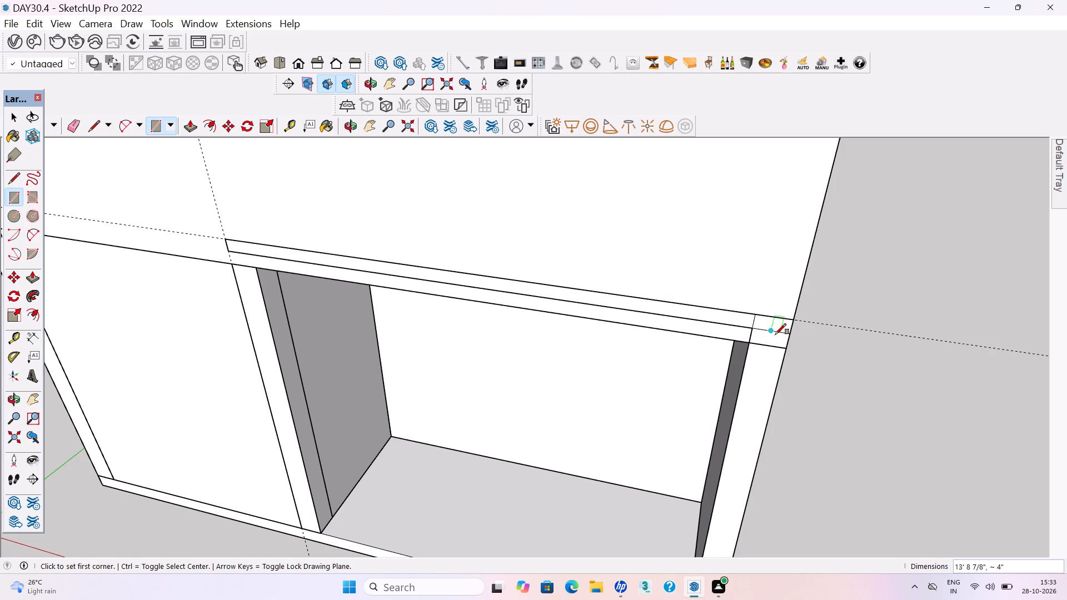
key("space")
Move the top edge of the inner column outline up about 8 3/8" to the strip's top edge.
scroll(781, 310, "down", 3)
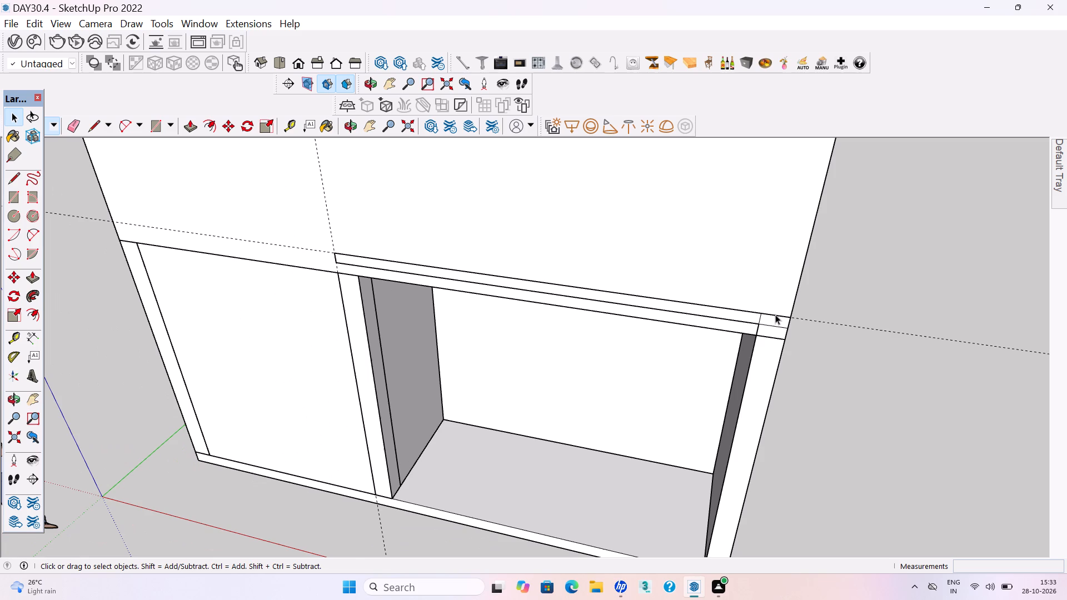
scroll(775, 314, "up", 3)
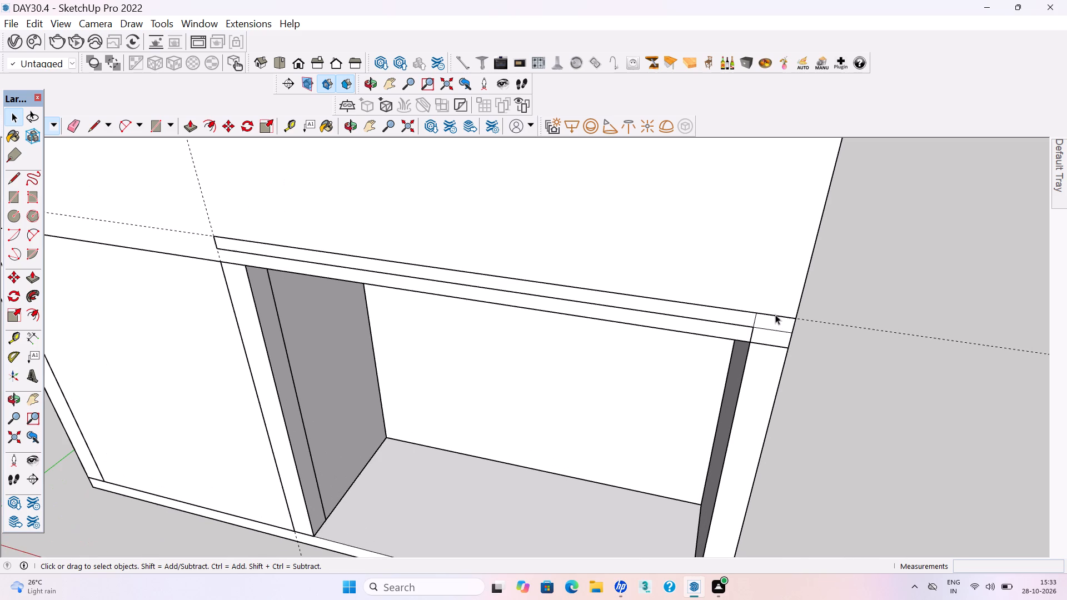
scroll(702, 274, "down", 1)
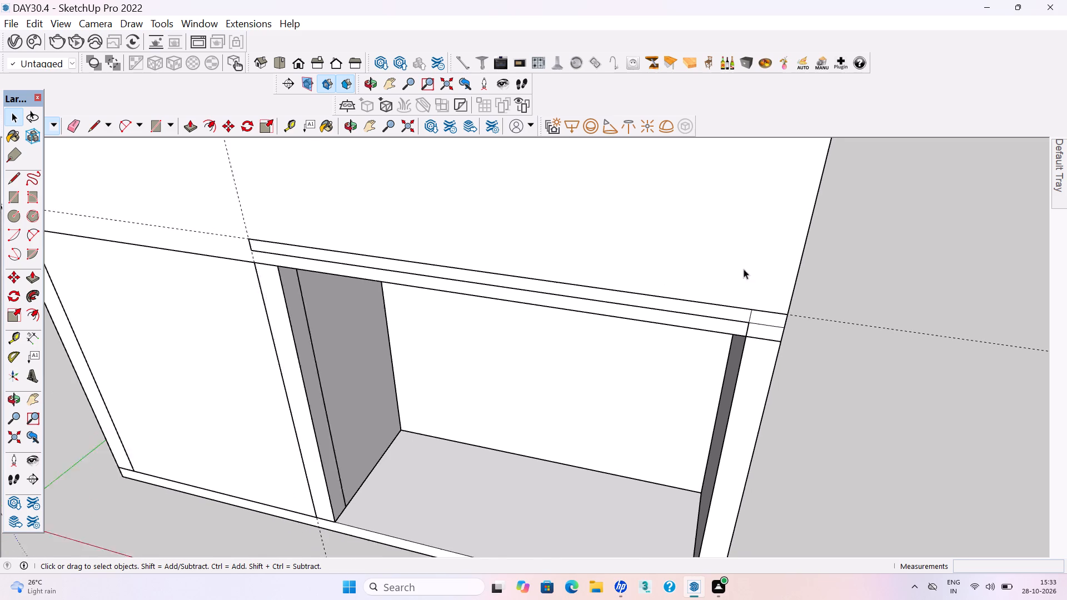
scroll(744, 269, "down", 1)
scroll(230, 246, "up", 7)
left_click(328, 286)
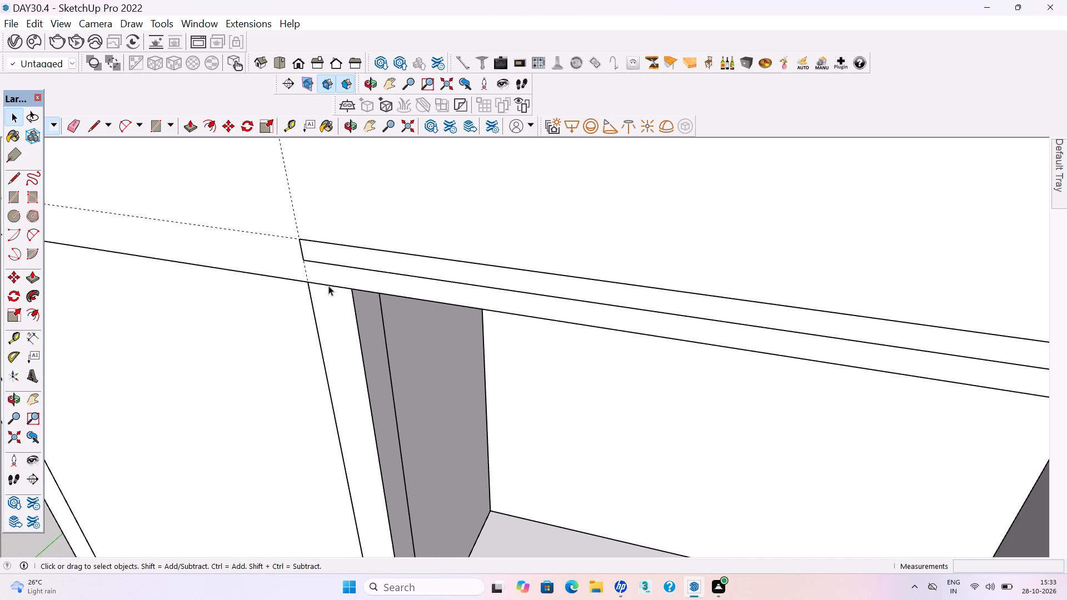
key("m")
left_click(328, 287)
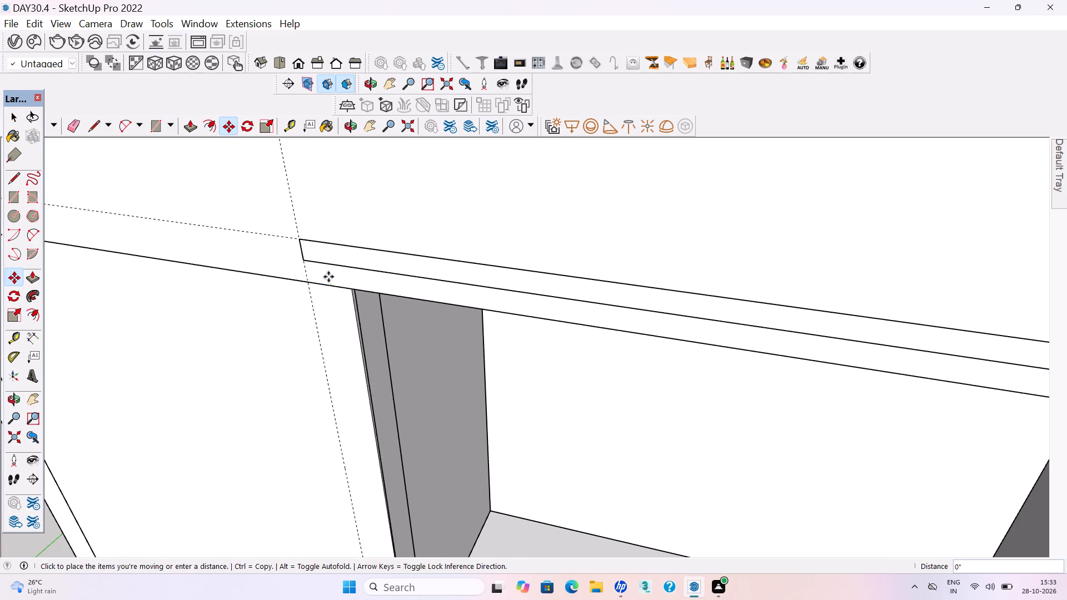
left_click(324, 244)
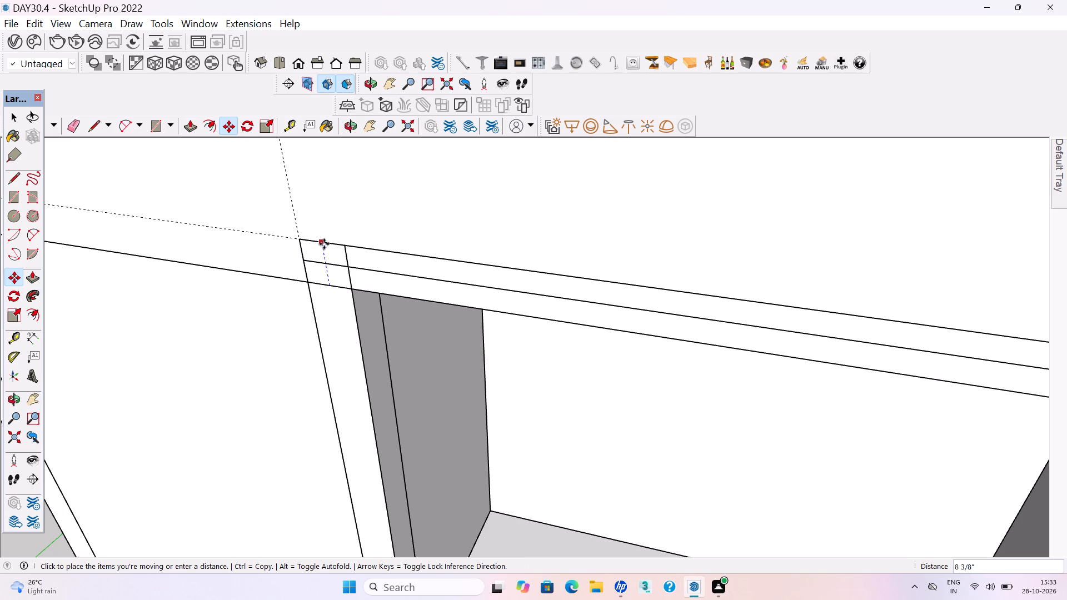
key("space")
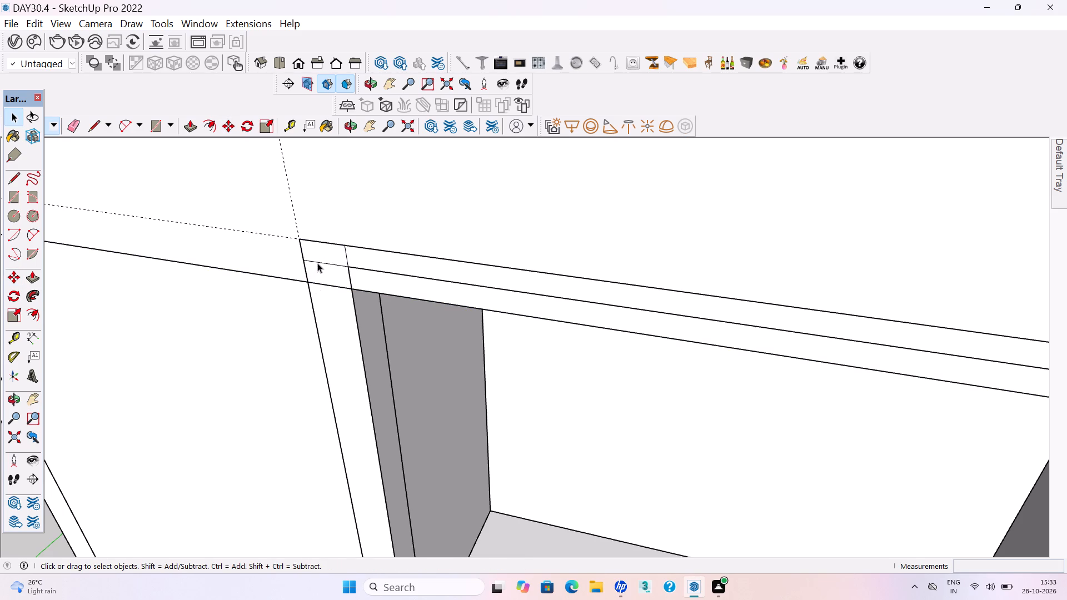
Delete the two short line segments where the strip crosses the inner column outline, joining them into one face.
left_click(317, 262)
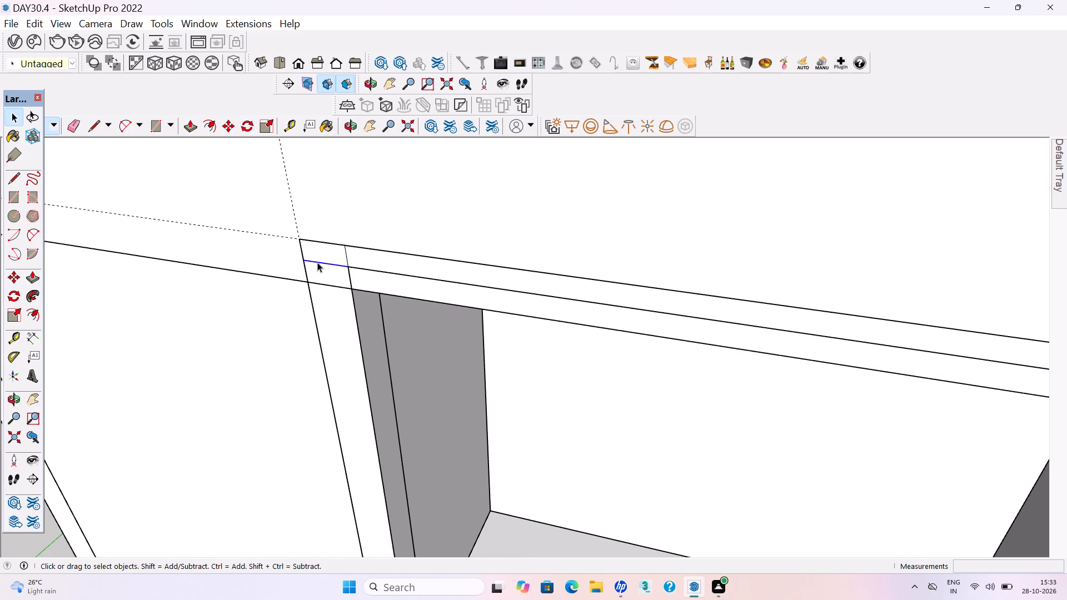
key("Delete")
scroll(317, 262, "down", 1)
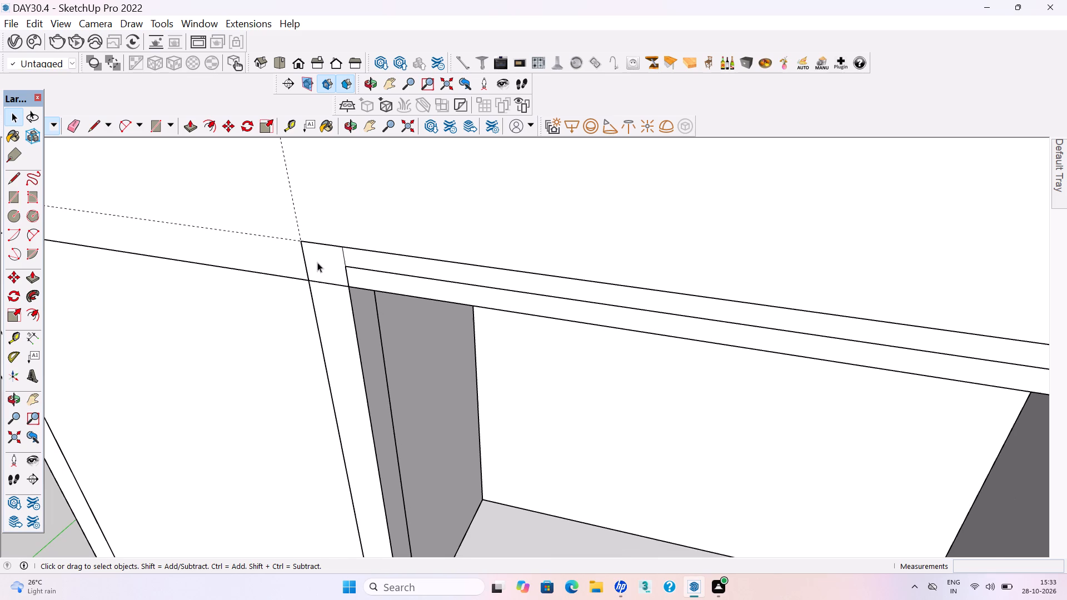
left_click(326, 257)
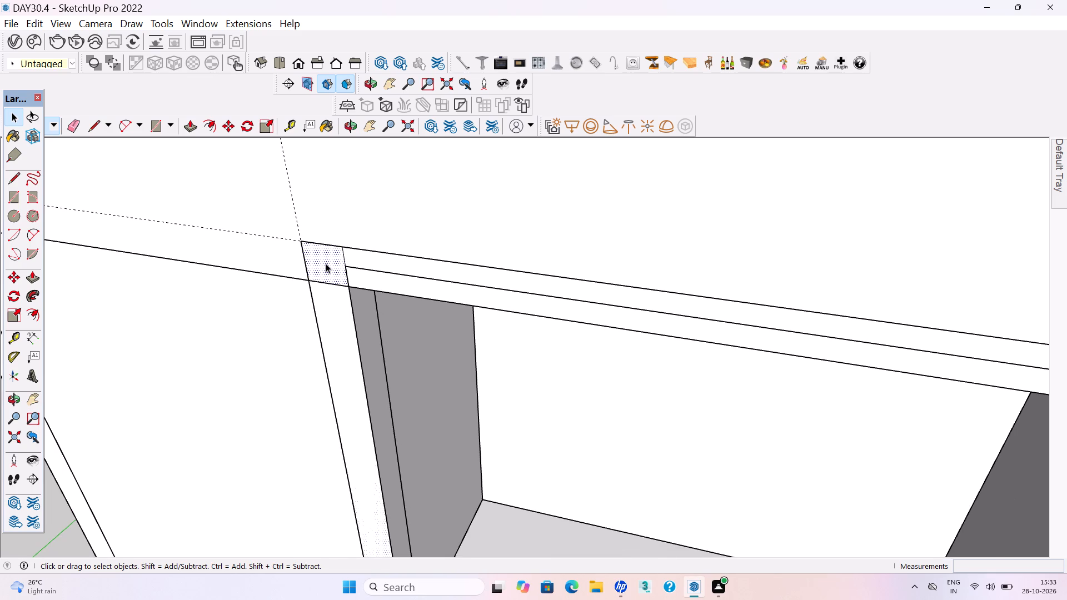
middle_click_drag(327, 264, 333, 271)
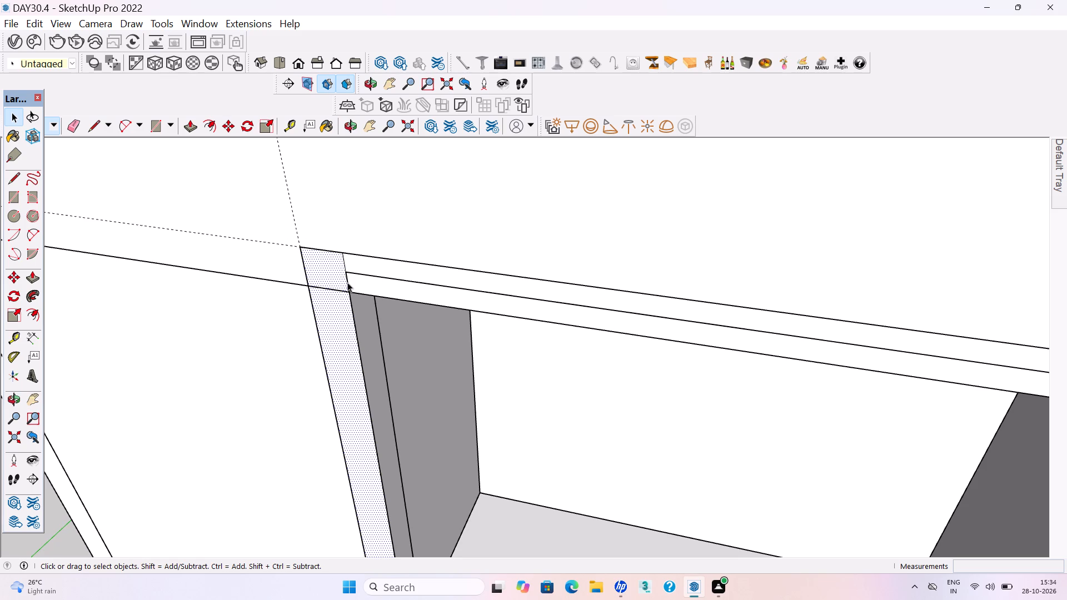
left_click(347, 282)
left_click(343, 263)
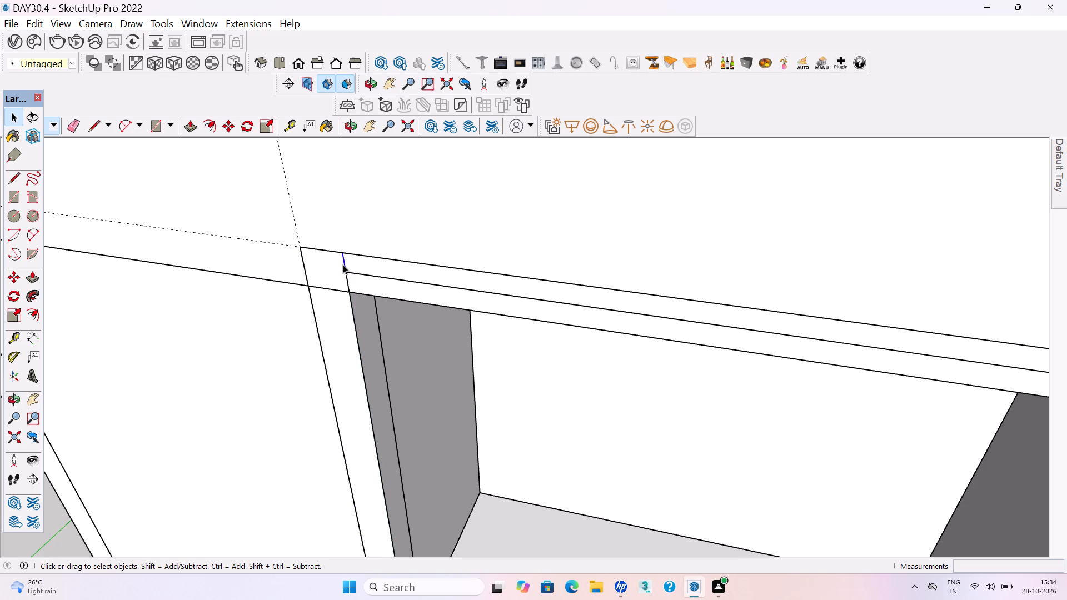
key("Delete")
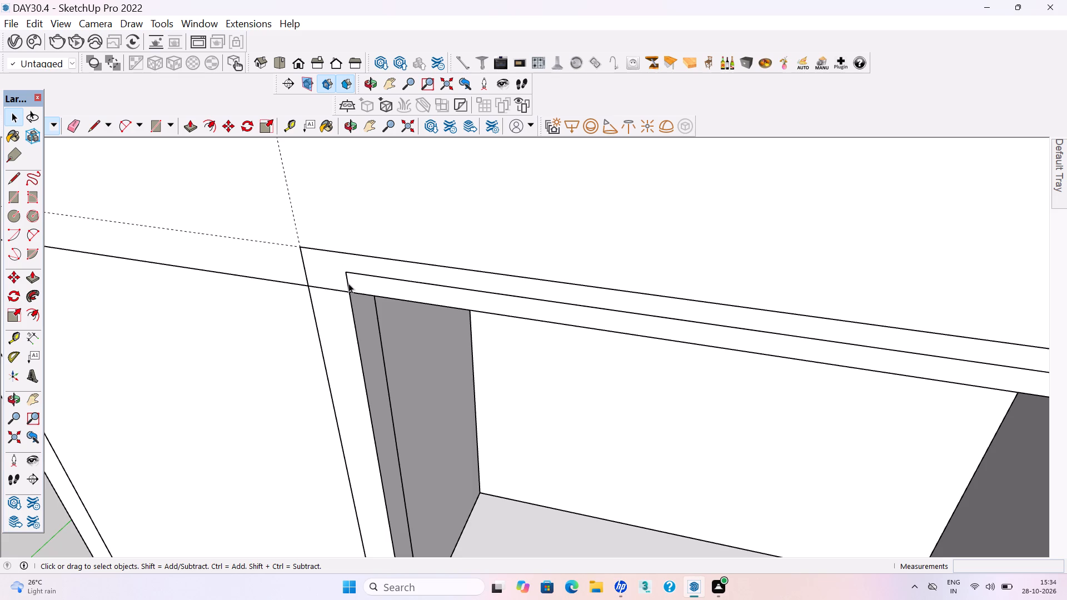
Push/Pull the joined inner column and top beam face outward about 1' 7 7/8" from the front wall.
left_click(348, 283)
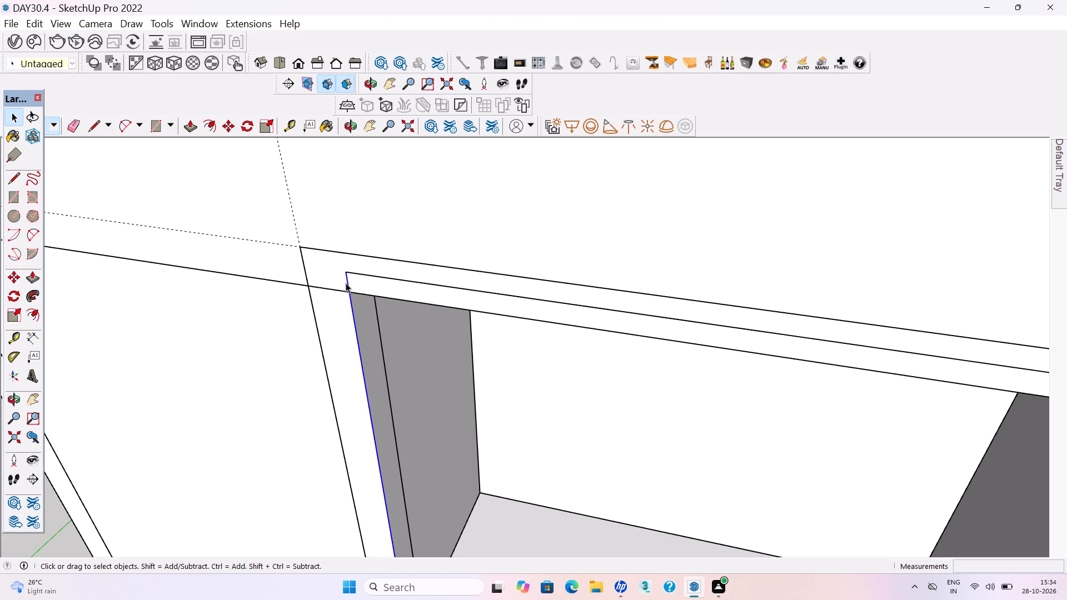
double_click(347, 281)
left_click(347, 281)
left_click(331, 273)
scroll(333, 263, "down", 8)
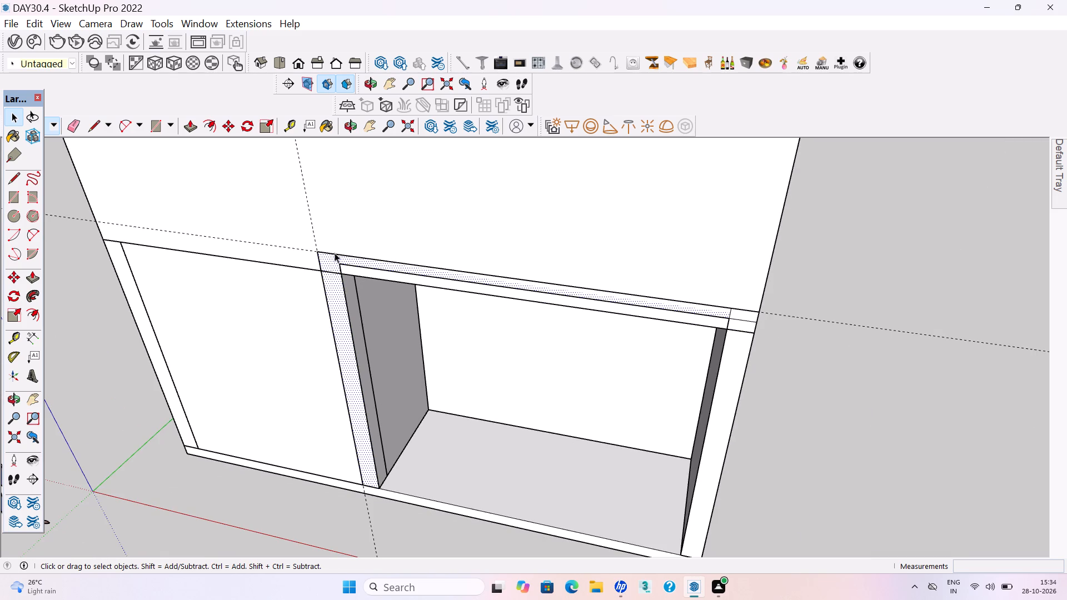
key("p")
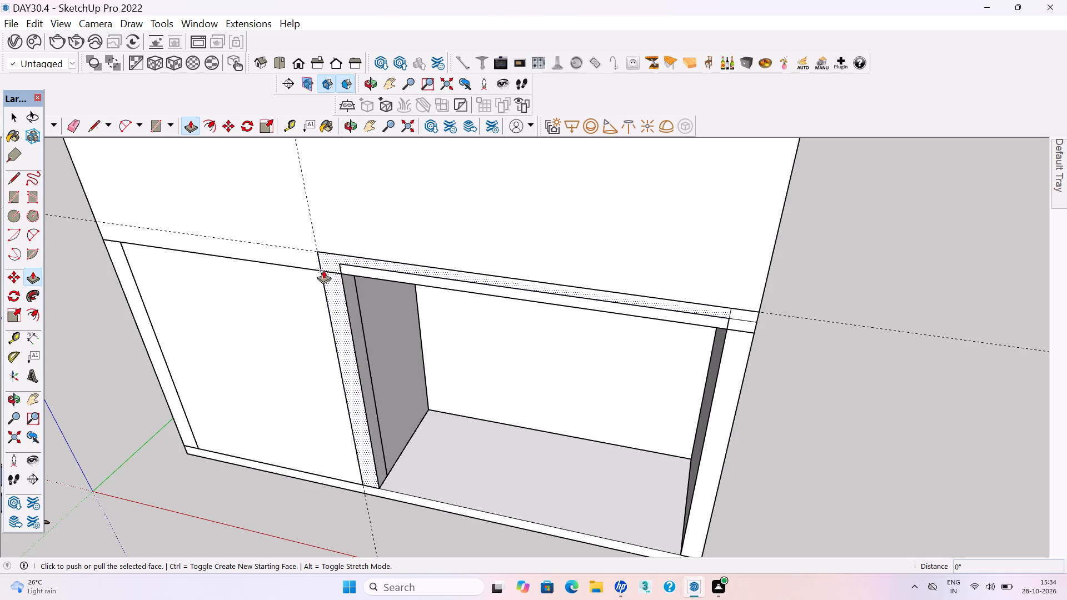
left_click(330, 267)
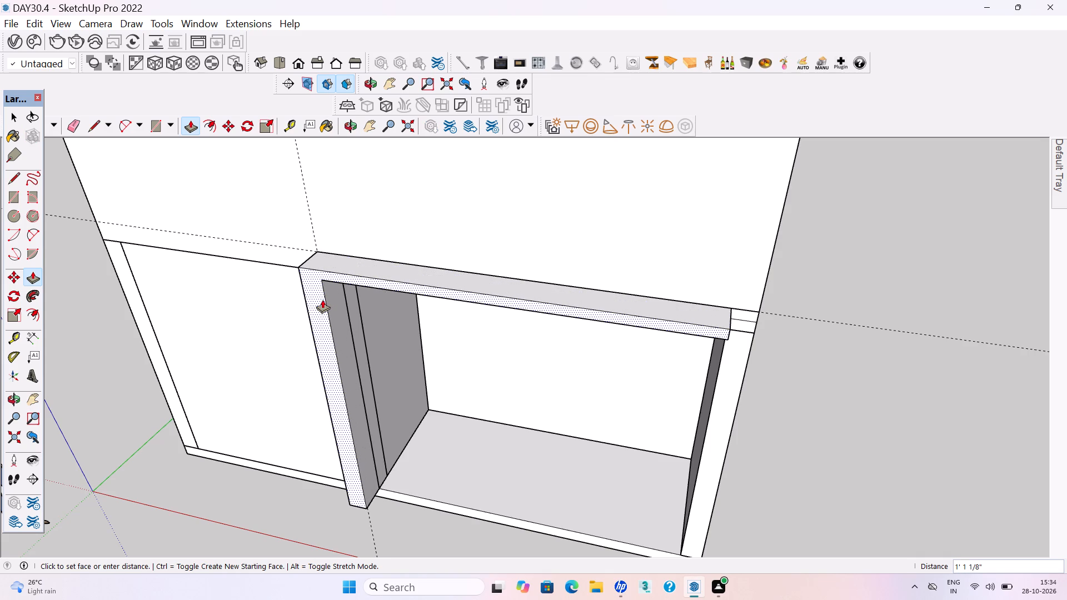
scroll(321, 299, "down", 6)
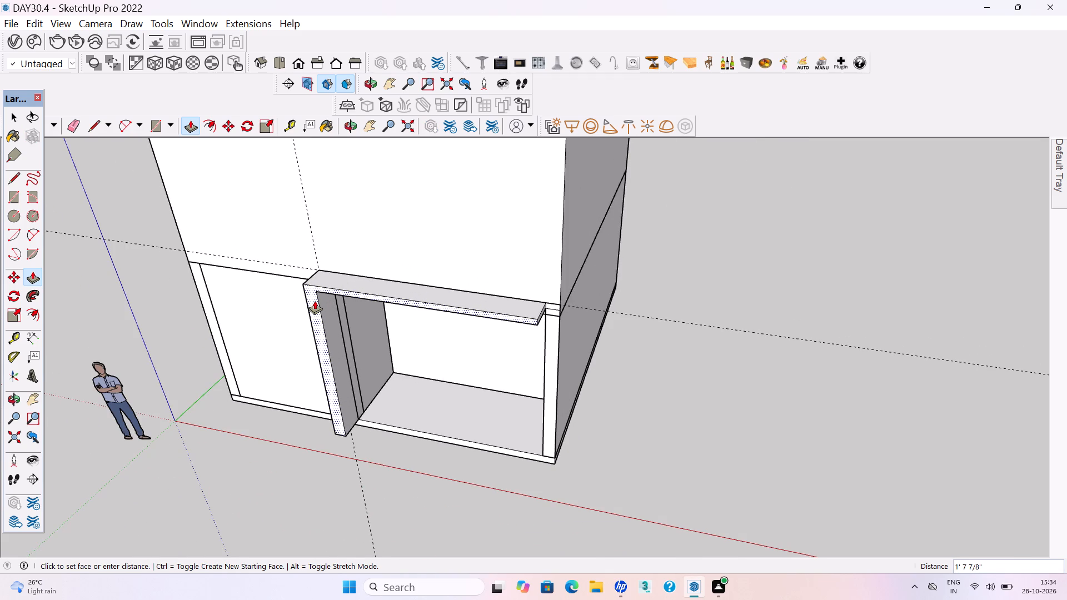
left_click(315, 301)
key("space")
Delete the short line crossing the top of the outer column so its front becomes one face.
scroll(561, 325, "up", 4)
left_click(548, 331)
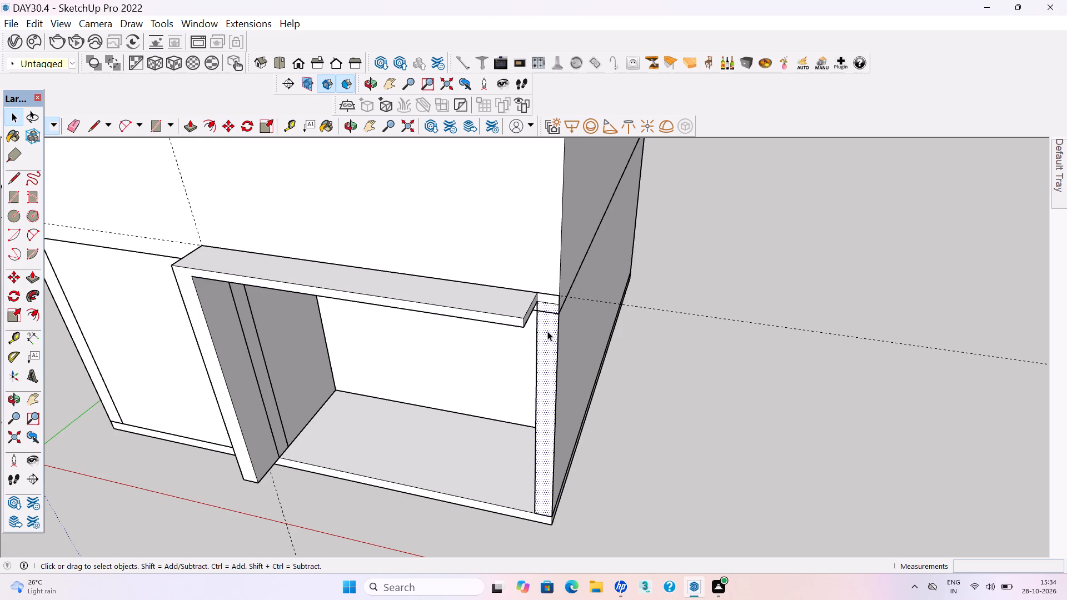
scroll(540, 292, "up", 10)
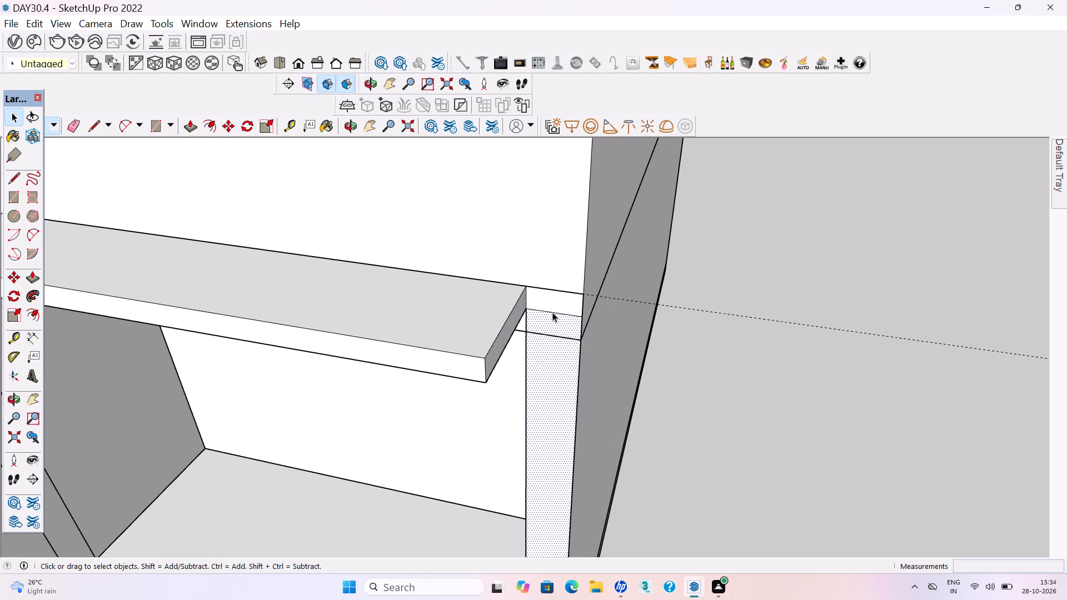
left_click(552, 312)
key("Delete")
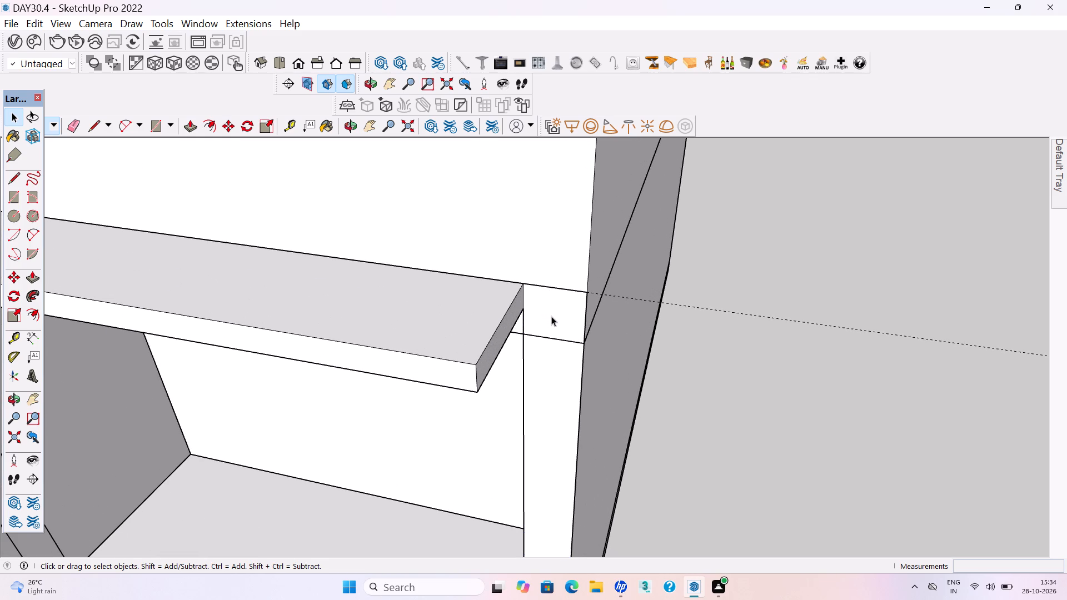
Push/Pull the outer column's front face outward about 1' 7 7/8", flush with the projecting beam's front.
left_click(551, 316)
key("p")
left_click(535, 289)
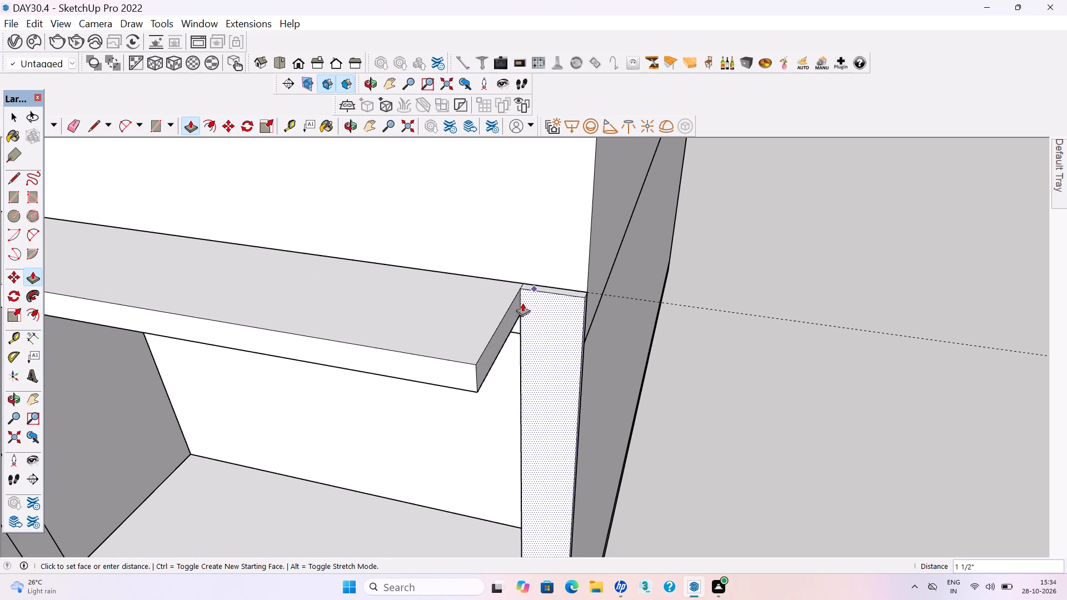
left_click(479, 363)
scroll(564, 307, "down", 10)
key("space")
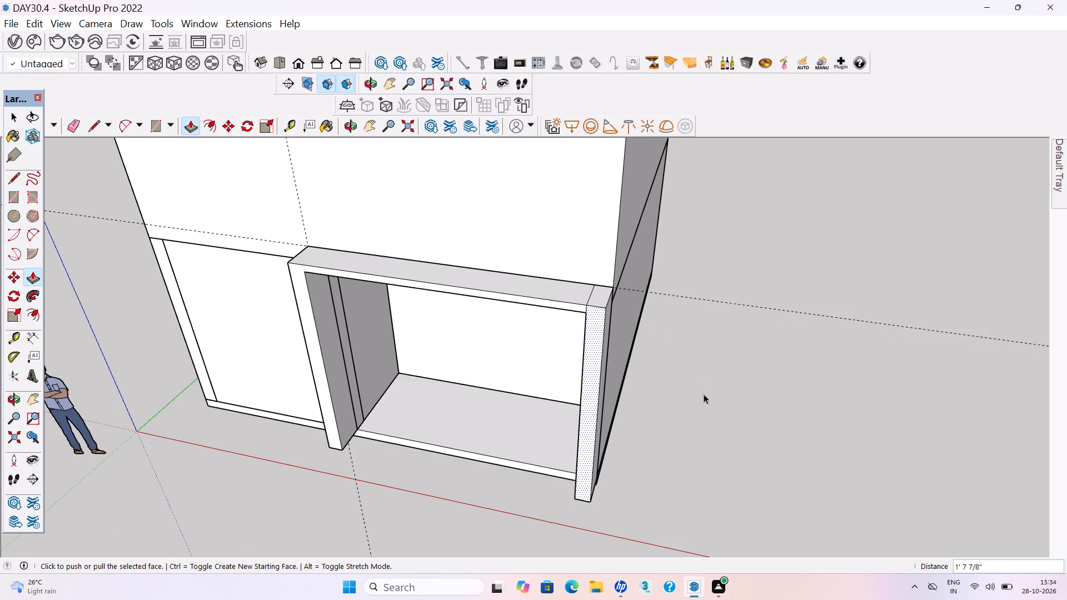
Save the model.
left_click(706, 422)
key("ctrl+s")
key("ctrl+s")
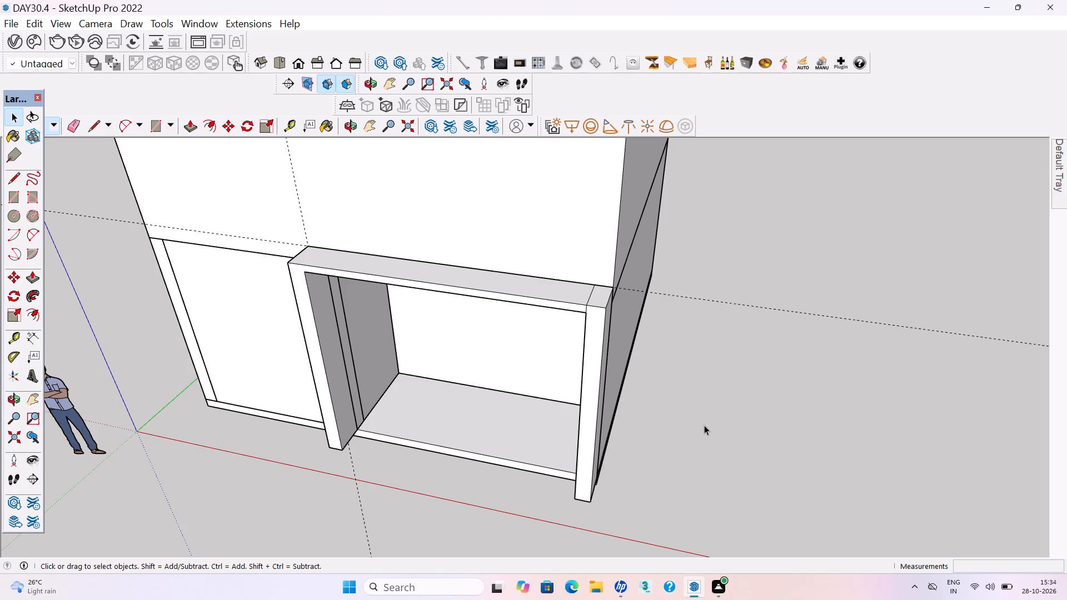
Push/Pull the inner column's bottom face down about 6 5/8" to the floor slab's underside.
scroll(660, 348, "down", 4)
middle_click_drag(539, 432, 564, 272)
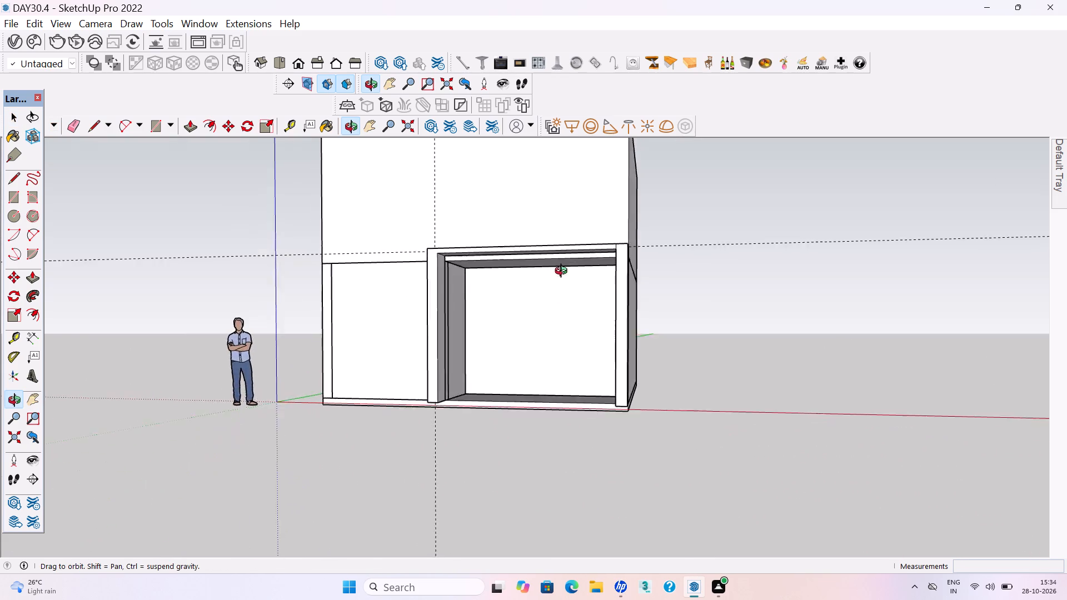
middle_click_drag(564, 272, 572, 228)
scroll(386, 446, "up", 4)
scroll(466, 419, "up", 3)
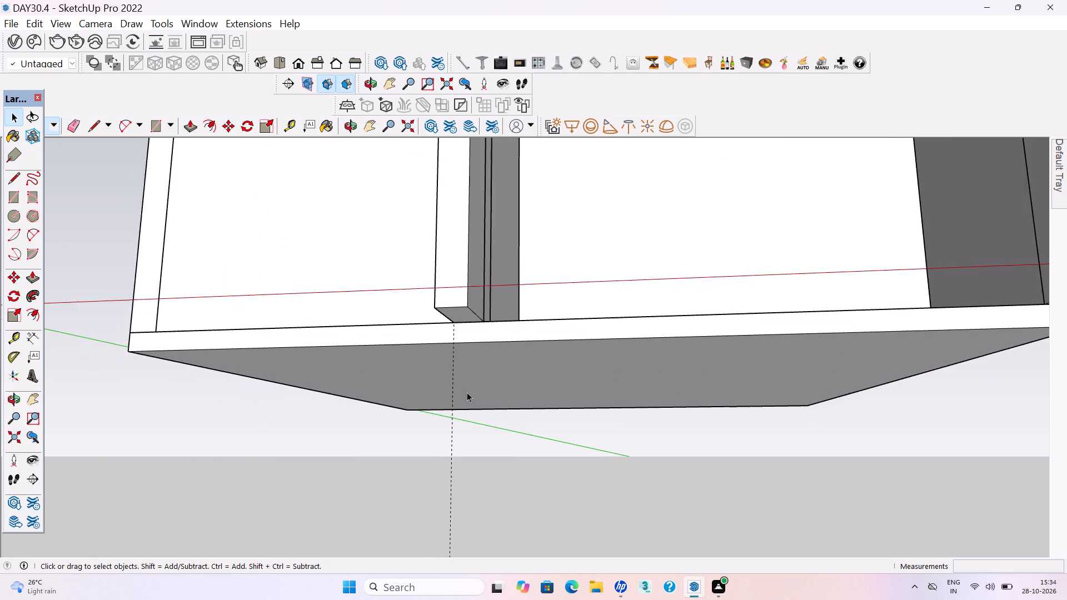
scroll(467, 392, "up", 5)
middle_click_drag(460, 315, 452, 295)
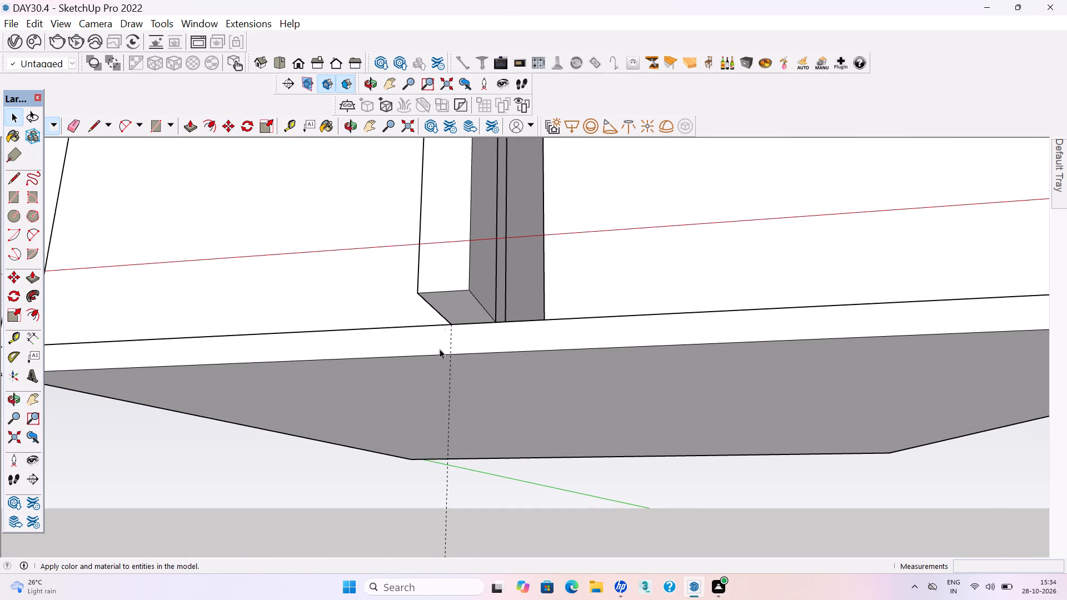
double_click(450, 303)
left_click(454, 307)
key("p")
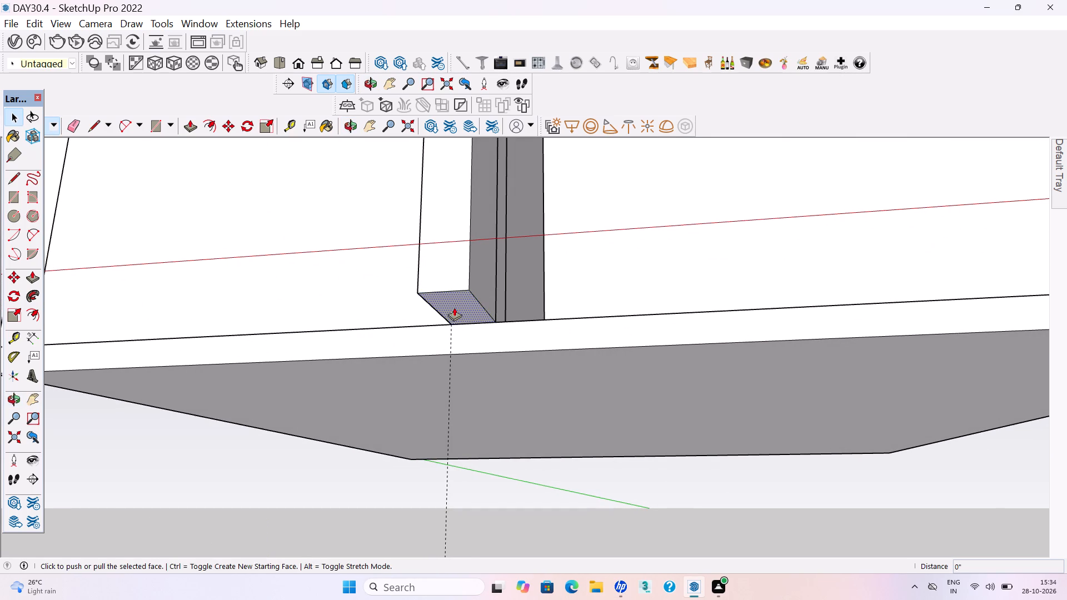
left_click(453, 305)
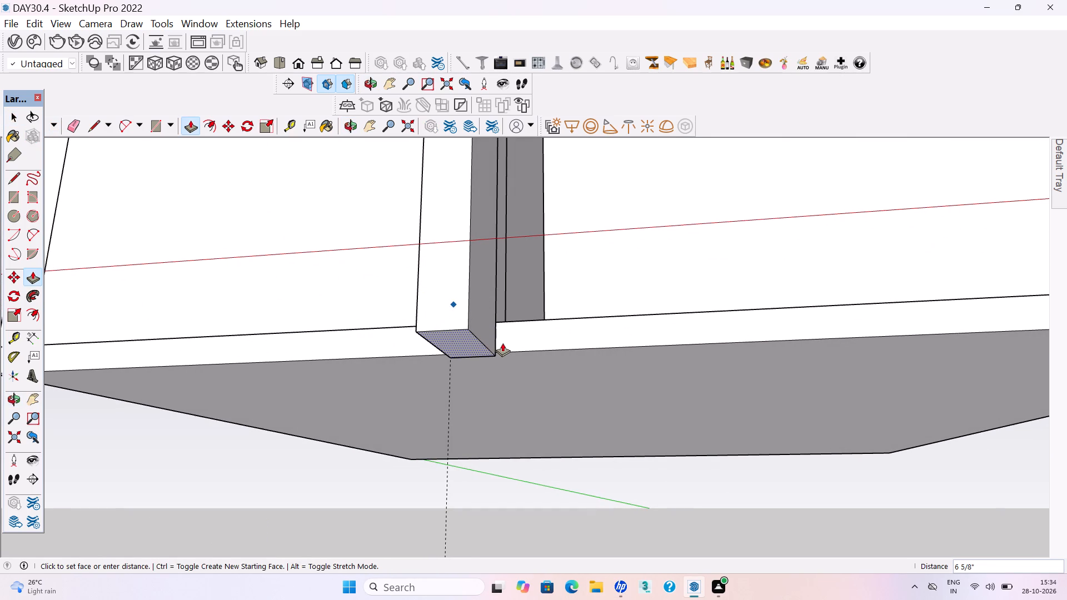
left_click(502, 343)
key("space")
Push/Pull the outer column's bottom face down to the floor slab's lower edge.
scroll(307, 377, "down", 8)
scroll(771, 340, "up", 2)
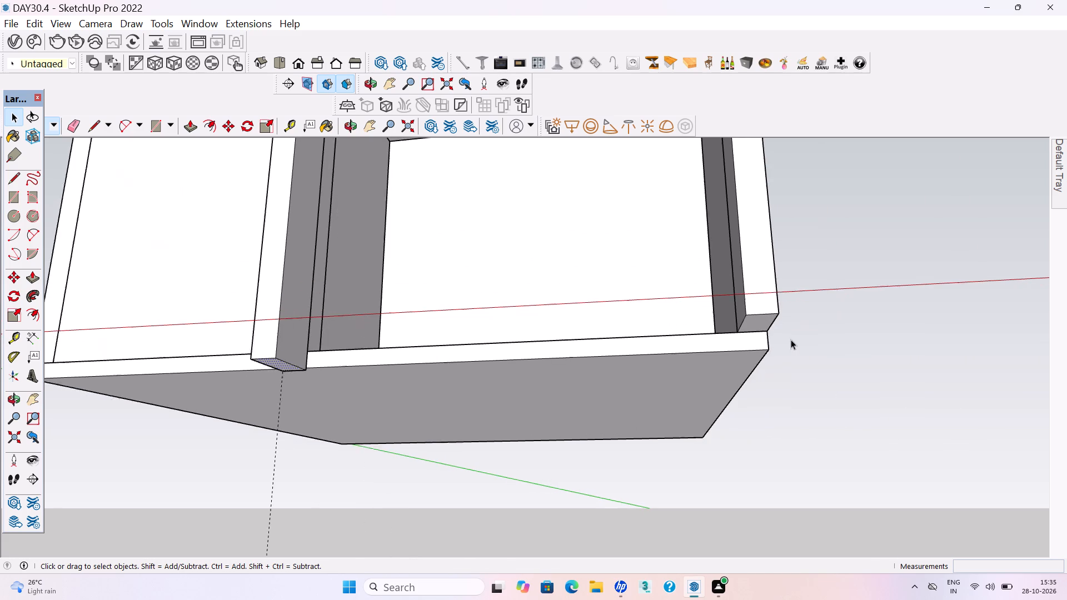
scroll(791, 339, "up", 4)
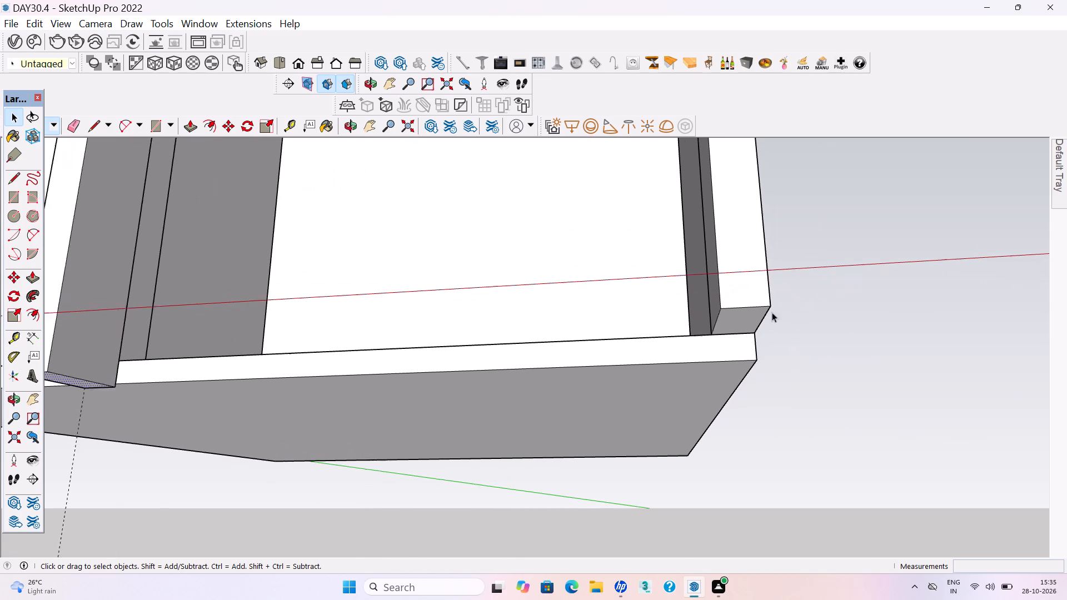
scroll(772, 312, "up", 1)
left_click(732, 325)
key("p")
left_click(726, 308)
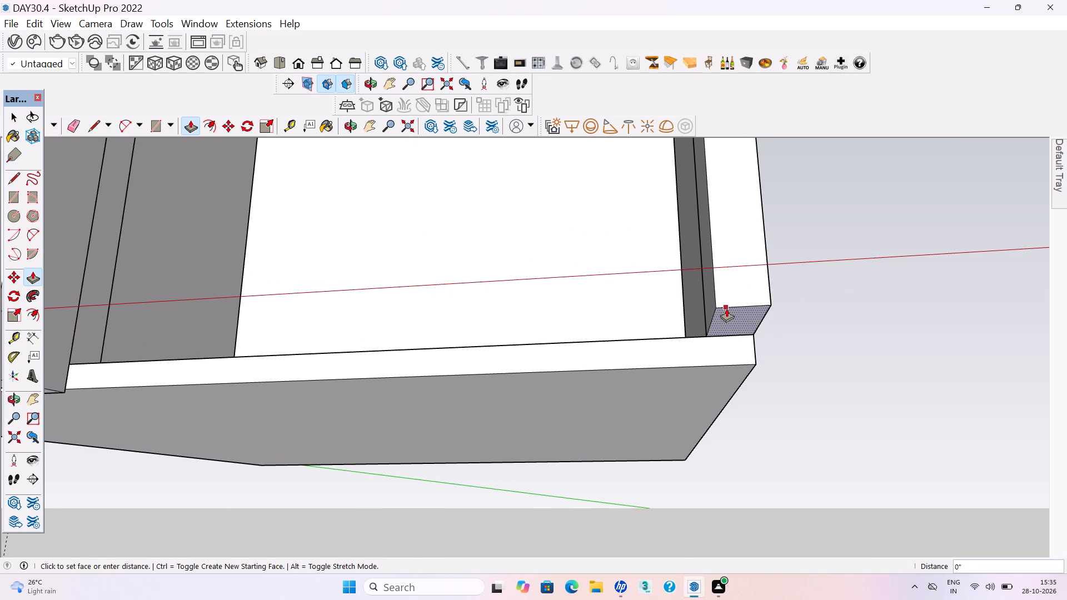
left_click(694, 363)
key("space")
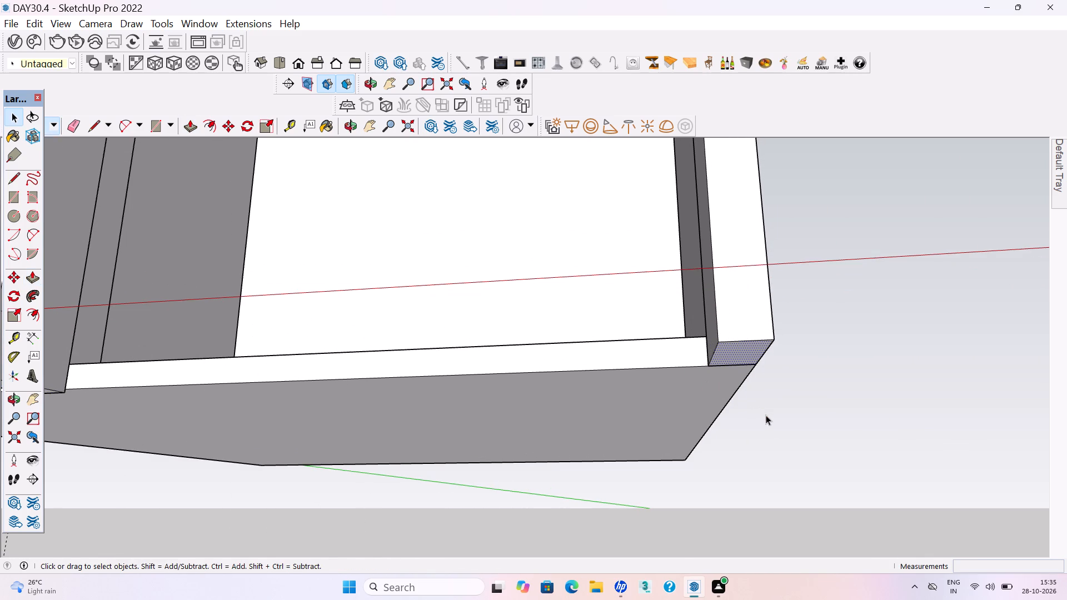
Select all the connected geometry of the projecting column-and-beam frame and make it a group.
scroll(769, 438, "down", 10)
middle_click_drag(671, 222, 659, 451)
scroll(693, 429, "down", 1)
scroll(761, 375, "up", 3)
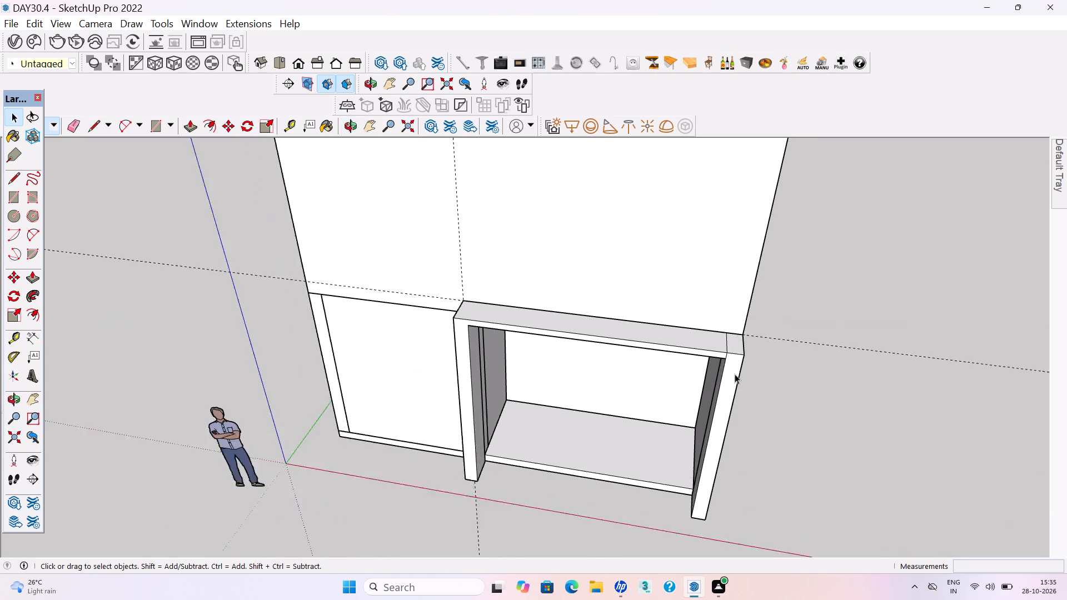
scroll(735, 374, "up", 1)
double_click(675, 341)
left_click(675, 341)
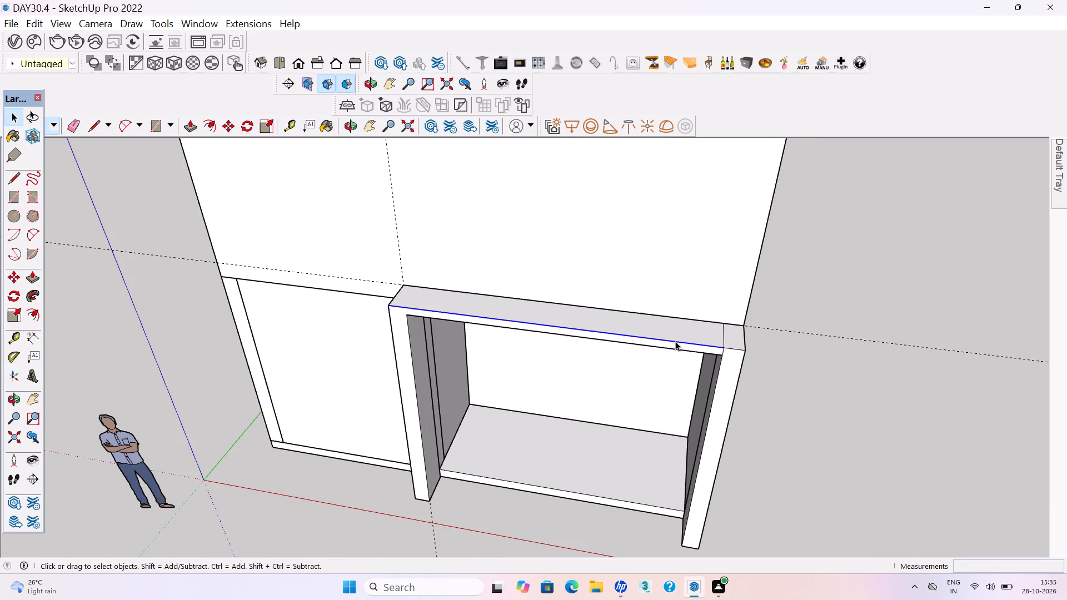
triple_click(675, 341)
right_click(731, 371)
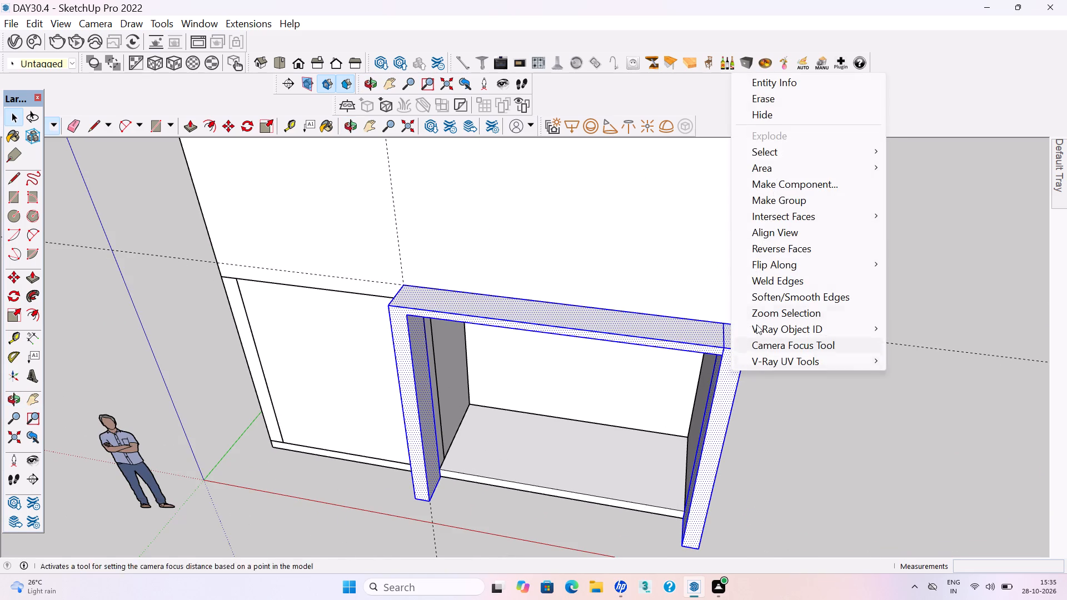
left_click(762, 198)
left_click(825, 425)
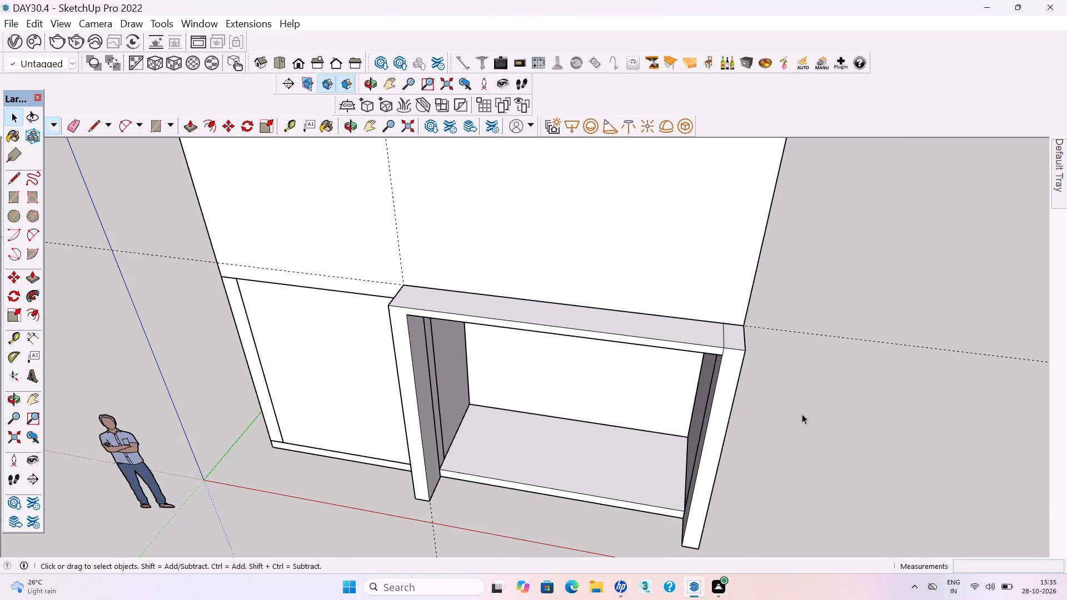
Delete the vertical and horizontal guide lines crossing the building's front.
scroll(662, 422, "down", 11)
middle_click_drag(624, 382, 682, 408)
left_click(745, 391)
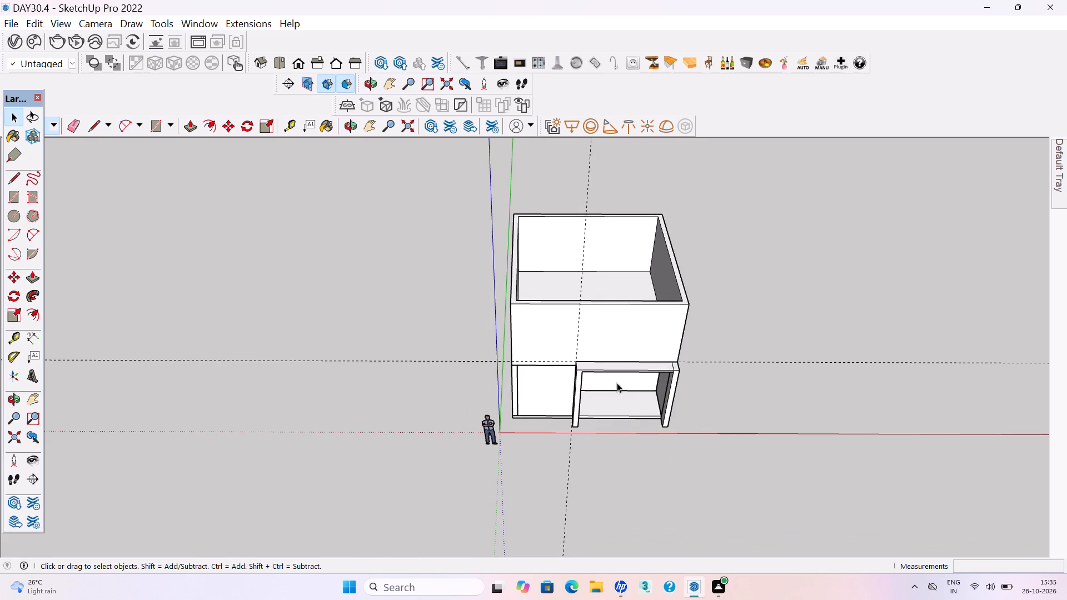
left_click_drag(615, 499, 504, 482)
key("Delete")
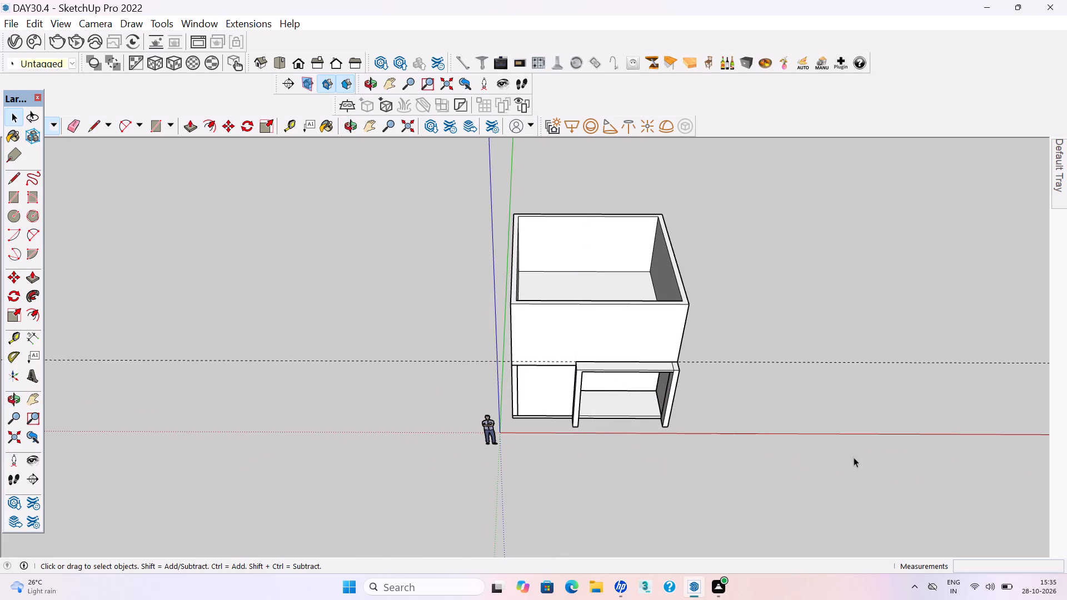
left_click_drag(872, 407, 823, 333)
key("Delete")
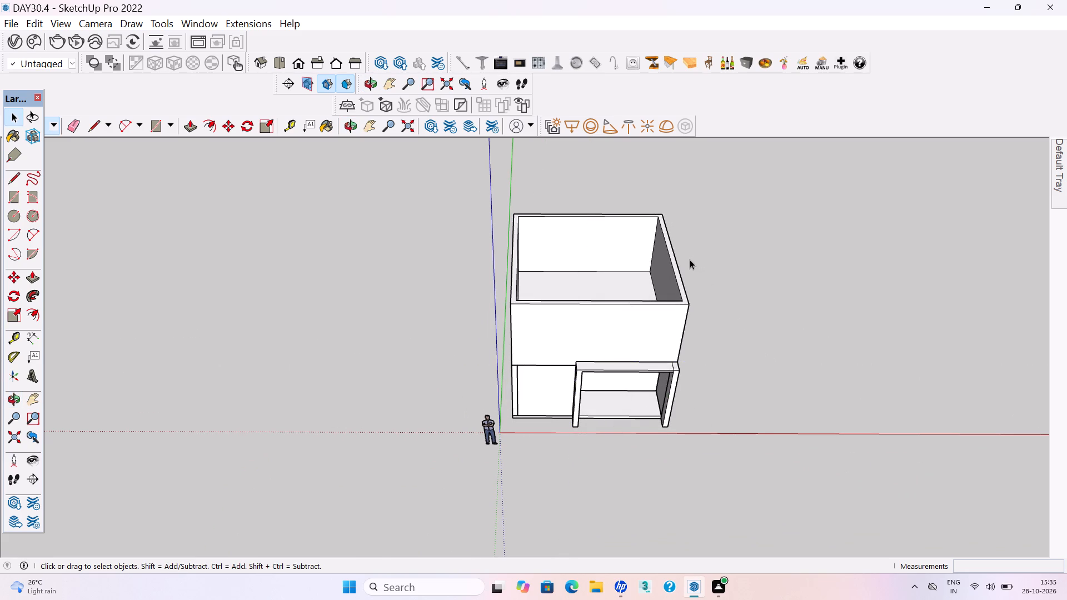
Inside the closed ground-floor front wall's group, place a vertical guide about 2' 7 5/8" from its outer side edge and another farther toward the frame.
scroll(496, 401, "up", 3)
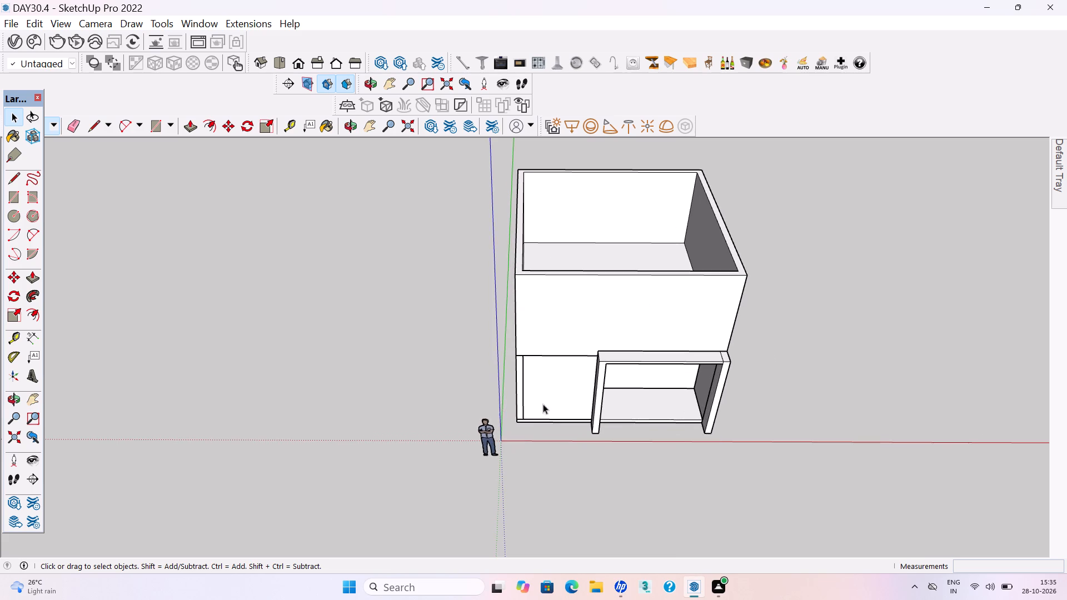
middle_click_drag(562, 367, 565, 349)
scroll(553, 392, "up", 3)
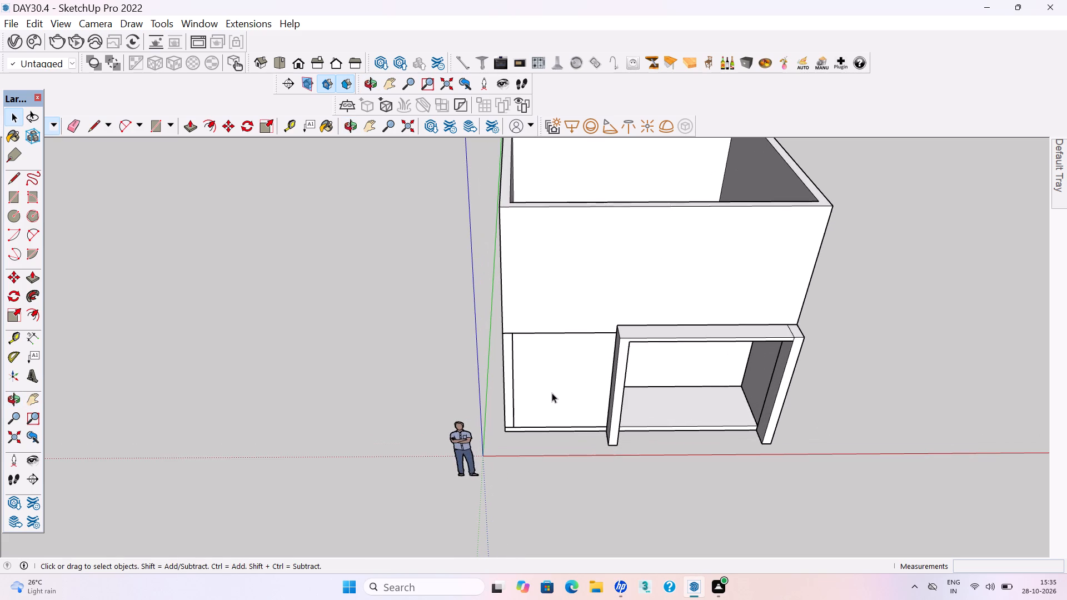
double_click(552, 393)
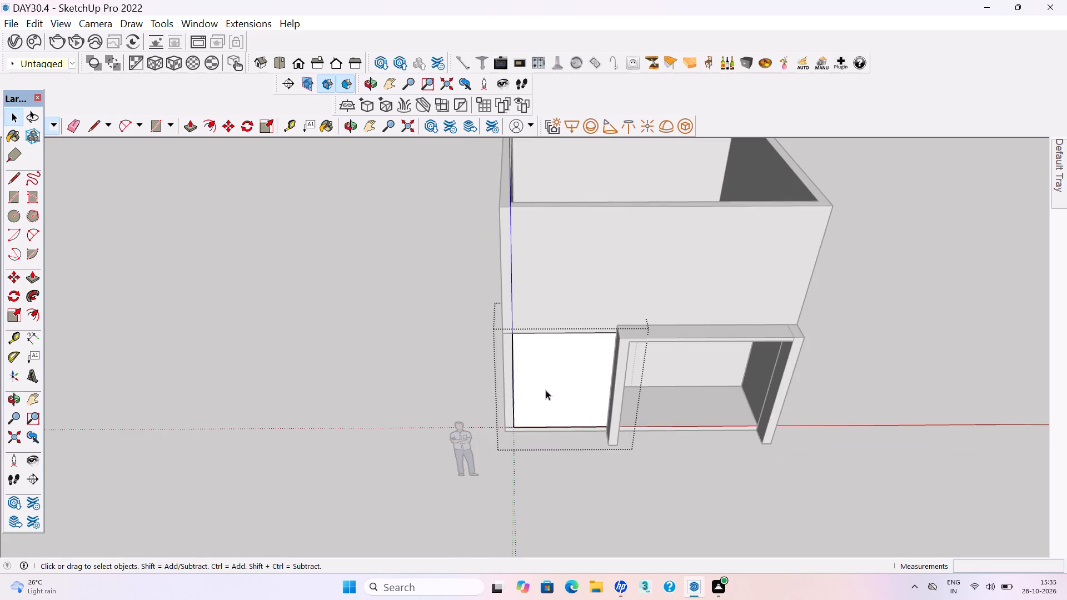
key("t")
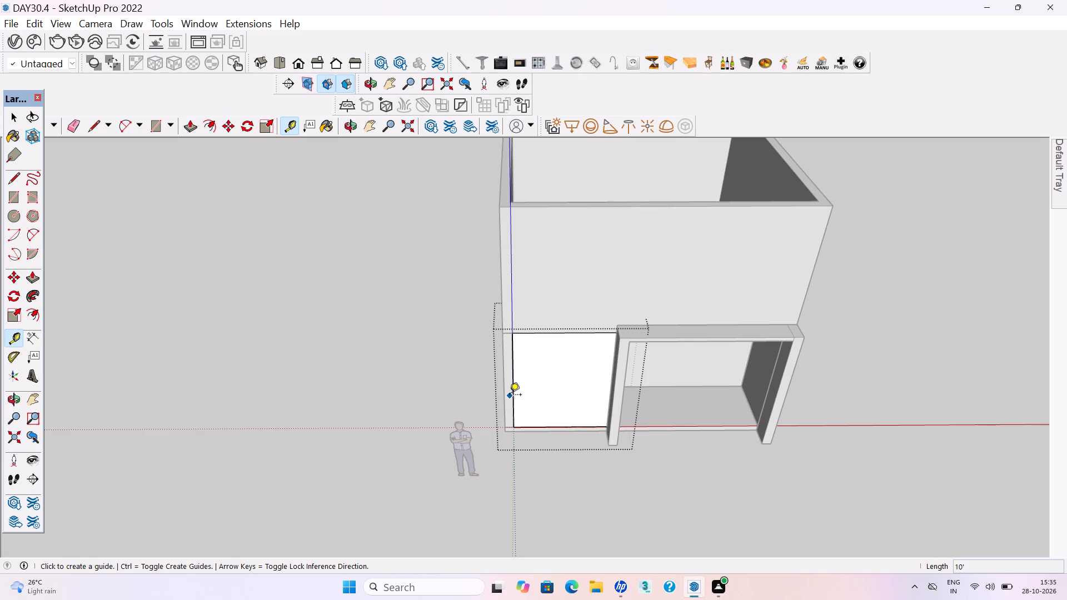
left_click(516, 393)
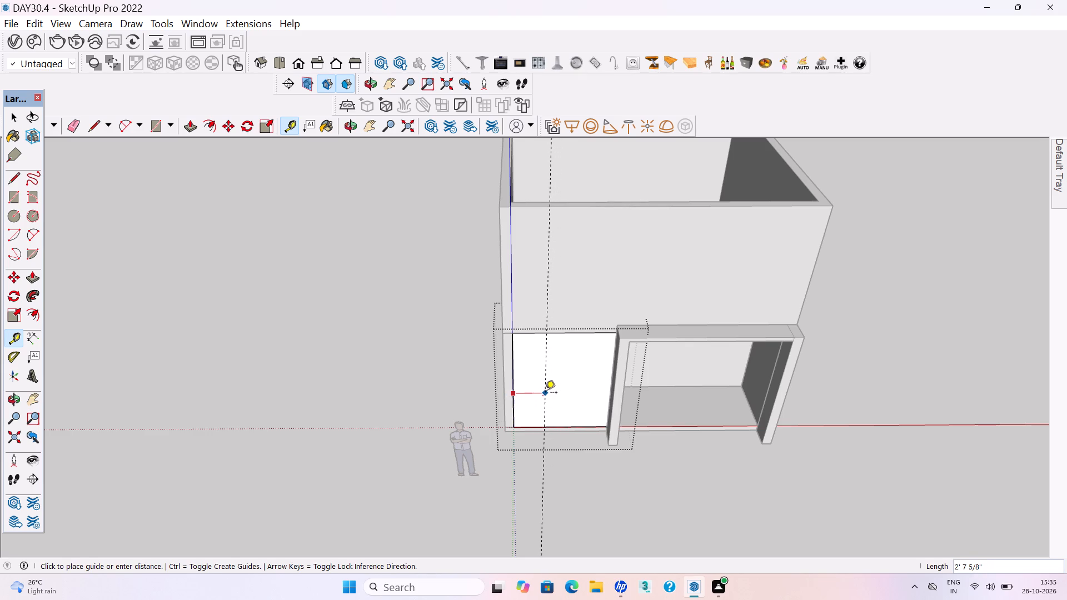
left_click(545, 393)
left_click(546, 378)
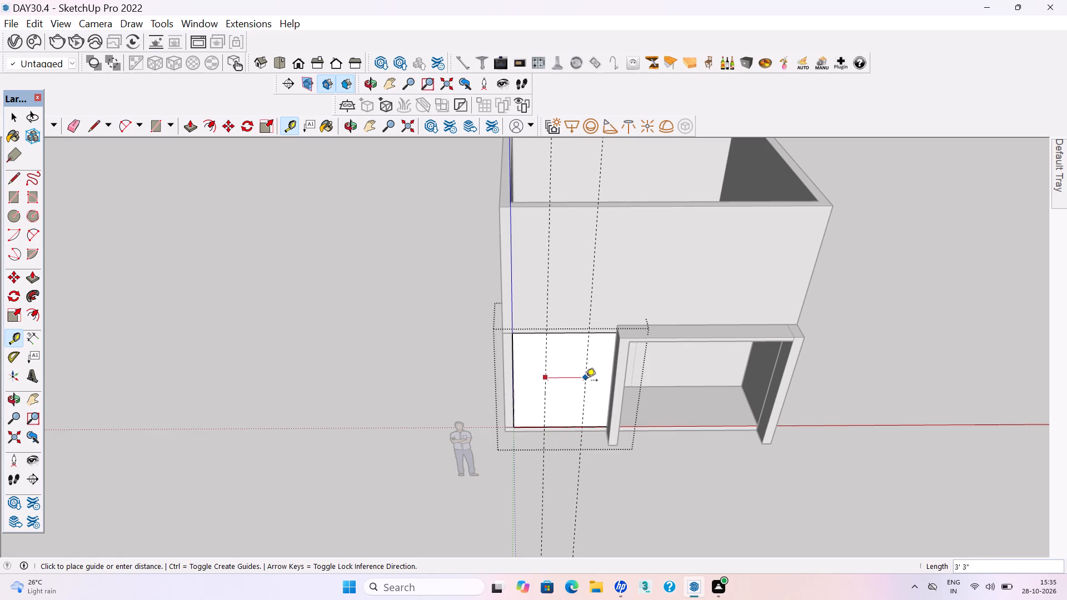
left_click(576, 381)
scroll(567, 405, "up", 1)
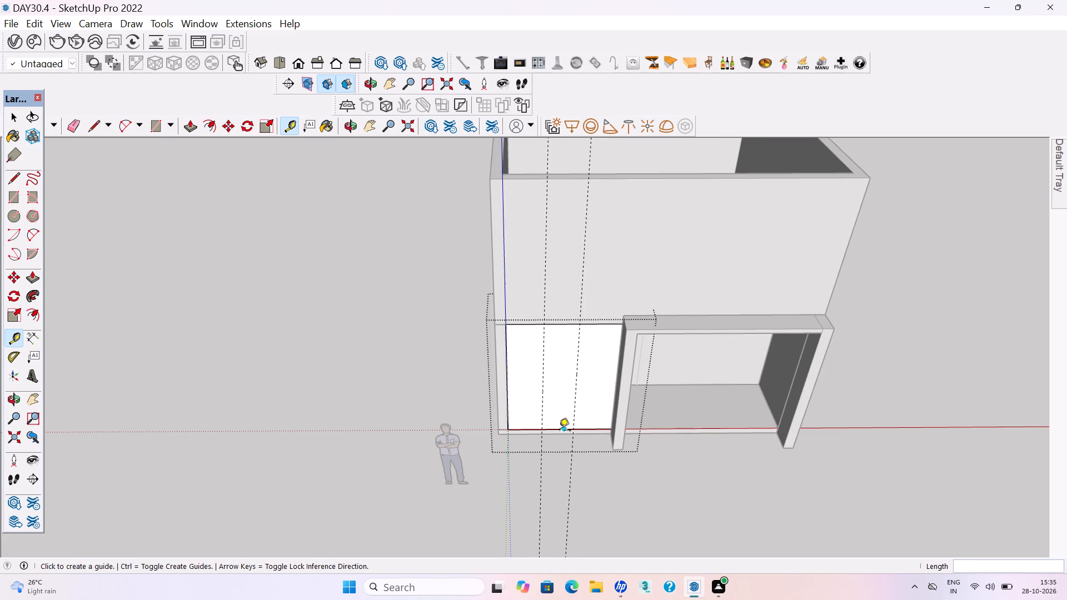
Place a horizontal guide about 4' 4 5/8" above the ground-floor front wall's bottom edge and another above it.
left_click(559, 431)
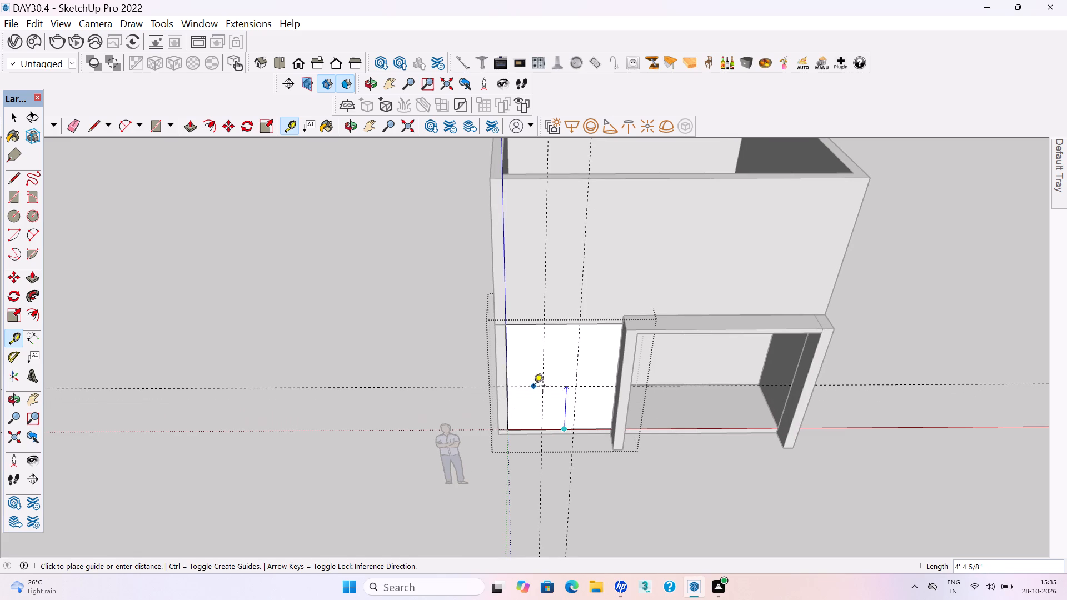
left_click(533, 387)
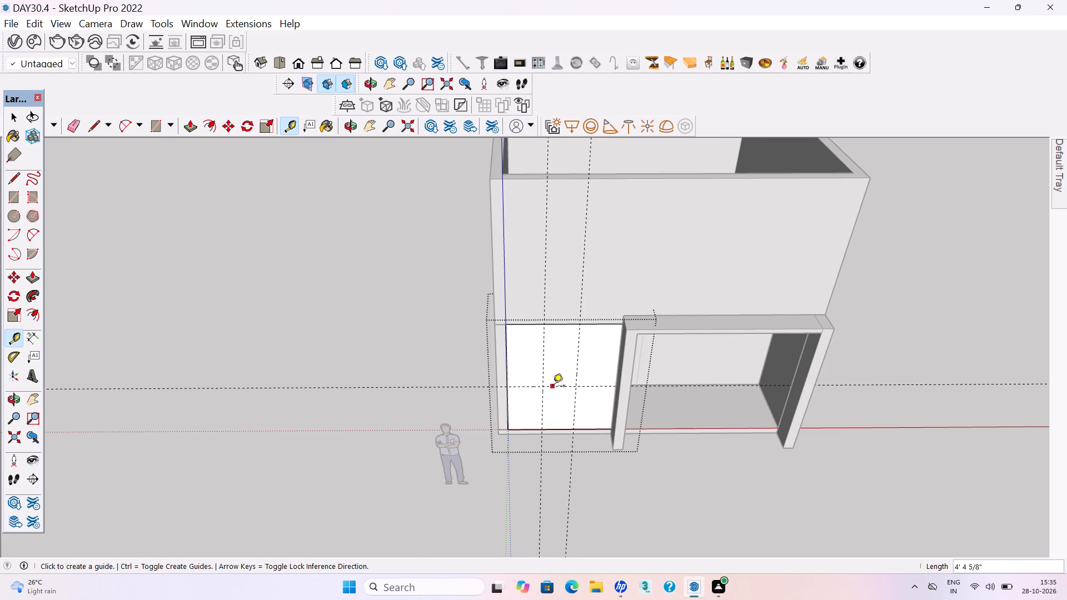
left_click(553, 387)
left_click(533, 351)
scroll(547, 368, "up", 4)
key("space")
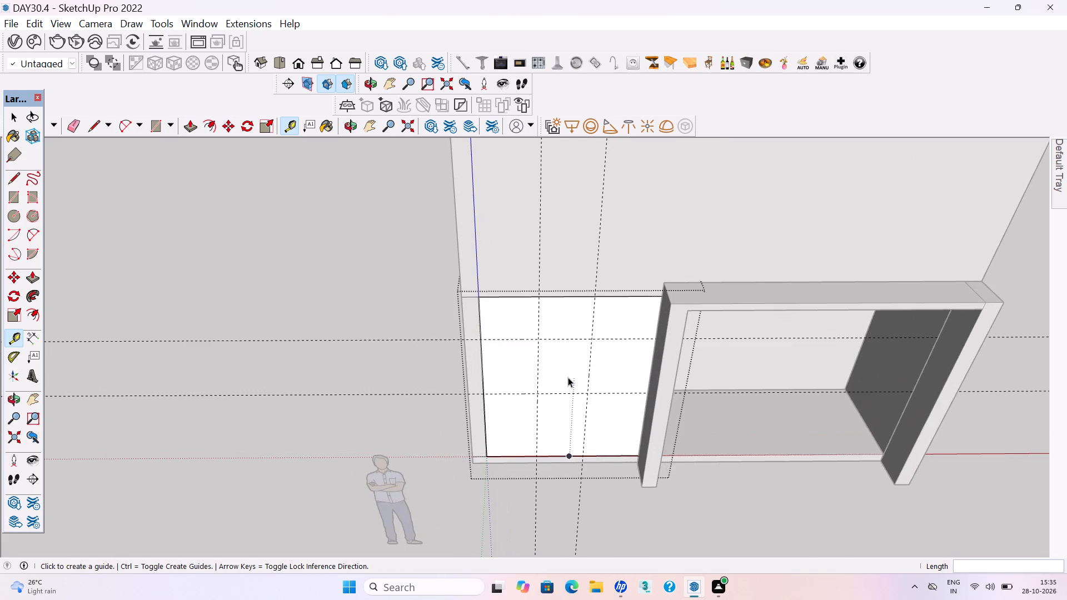
Draw a rectangle of about 3' 3 5/8" by 2' 5 5/16" on the wall face between the four guide intersections.
scroll(567, 381, "up", 1)
double_click(561, 377)
left_click(559, 376)
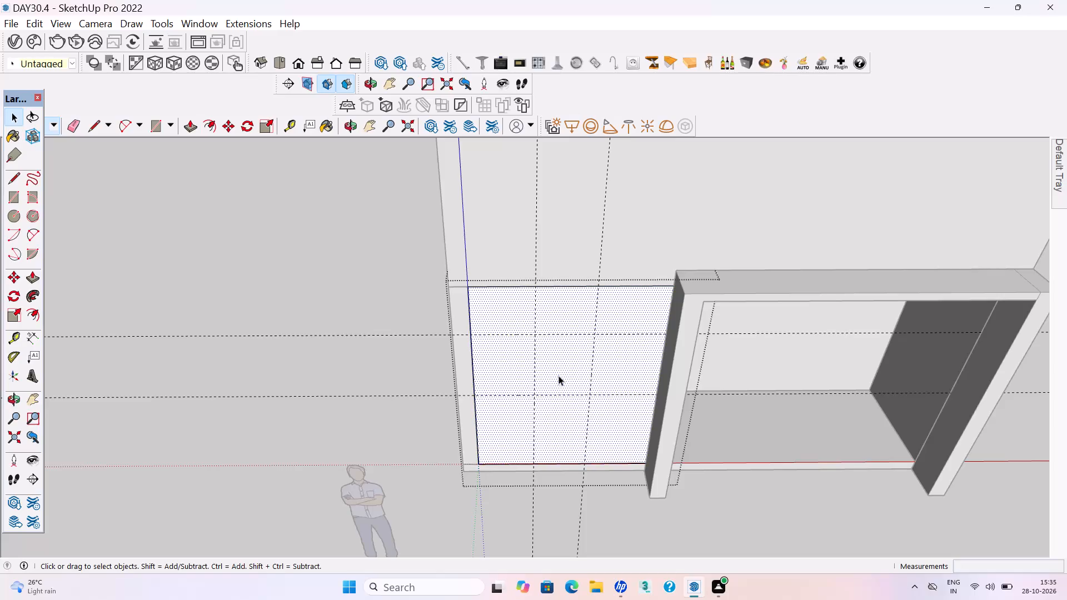
key("r")
scroll(560, 374, "up", 3)
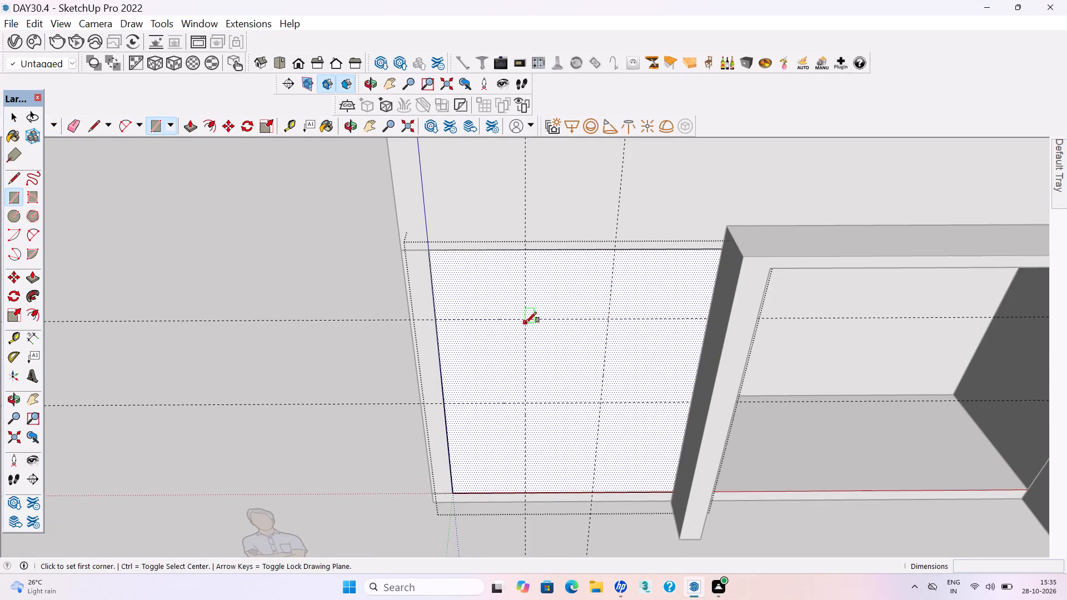
left_click(526, 320)
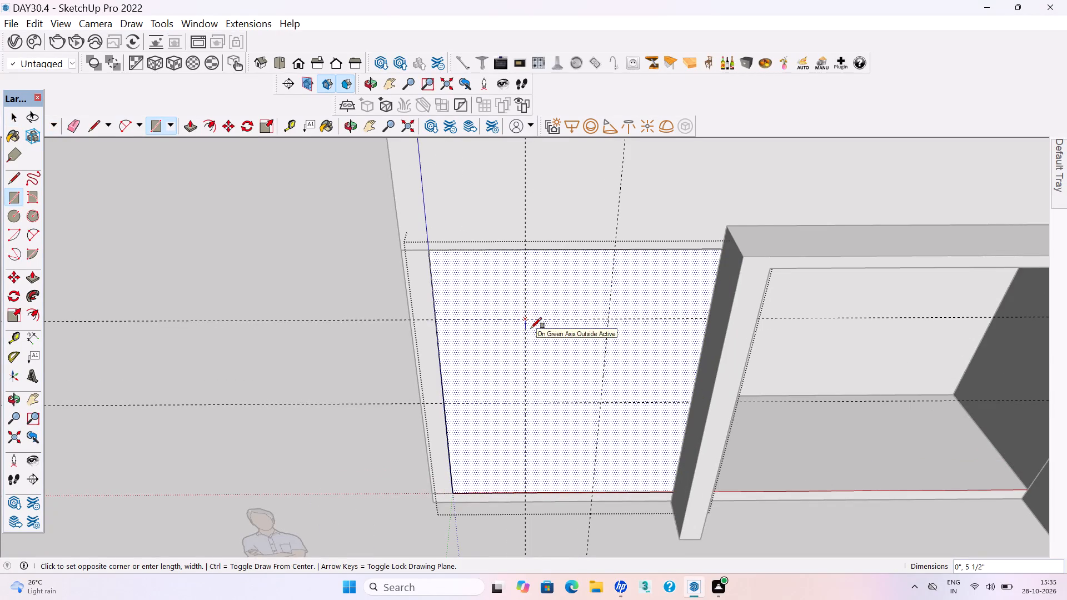
left_click(600, 404)
key("space")
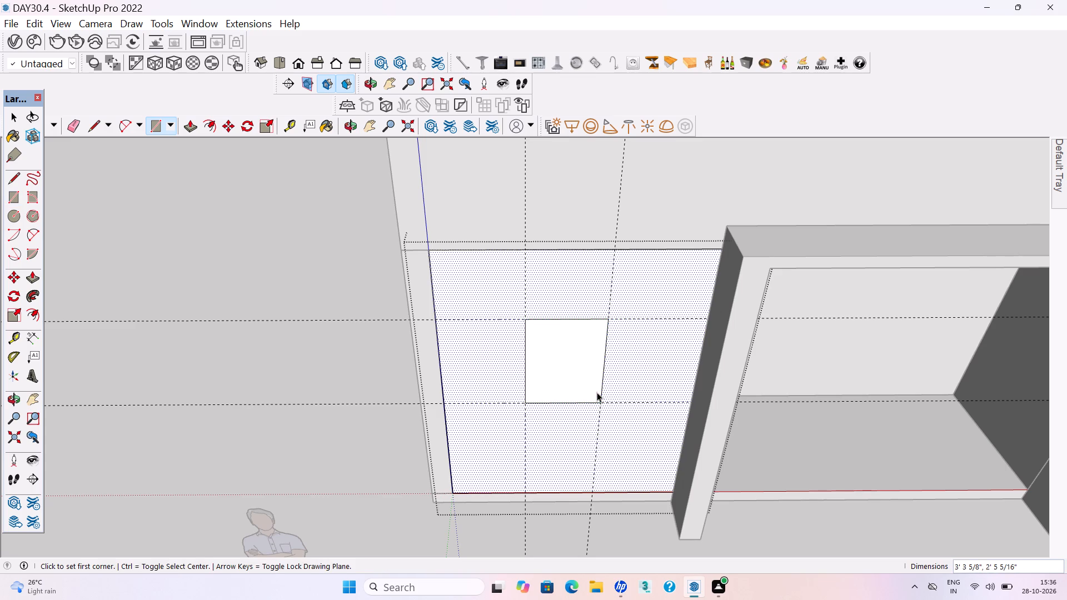
Move the rectangle's vertical edge nearest the frame about 5 7/16" toward the frame.
left_click(602, 393)
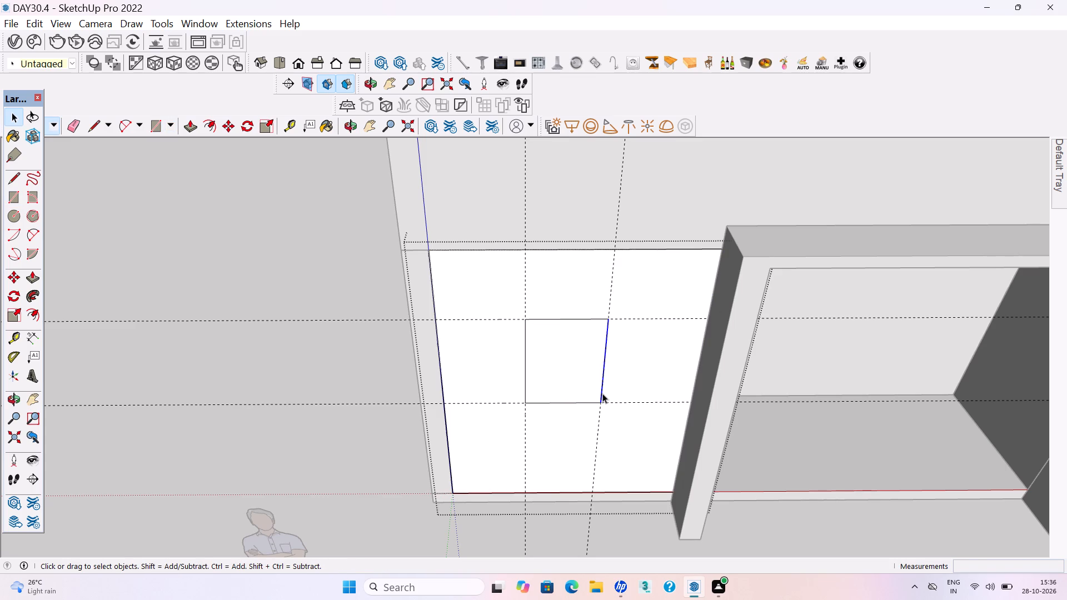
key("m")
left_click(602, 393)
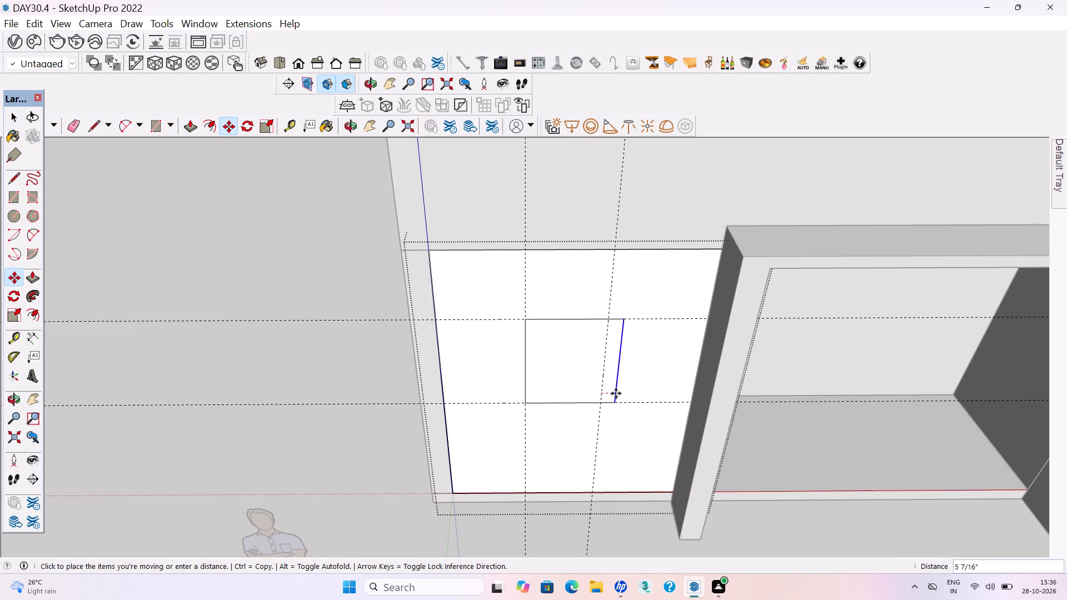
left_click(616, 393)
key("space")
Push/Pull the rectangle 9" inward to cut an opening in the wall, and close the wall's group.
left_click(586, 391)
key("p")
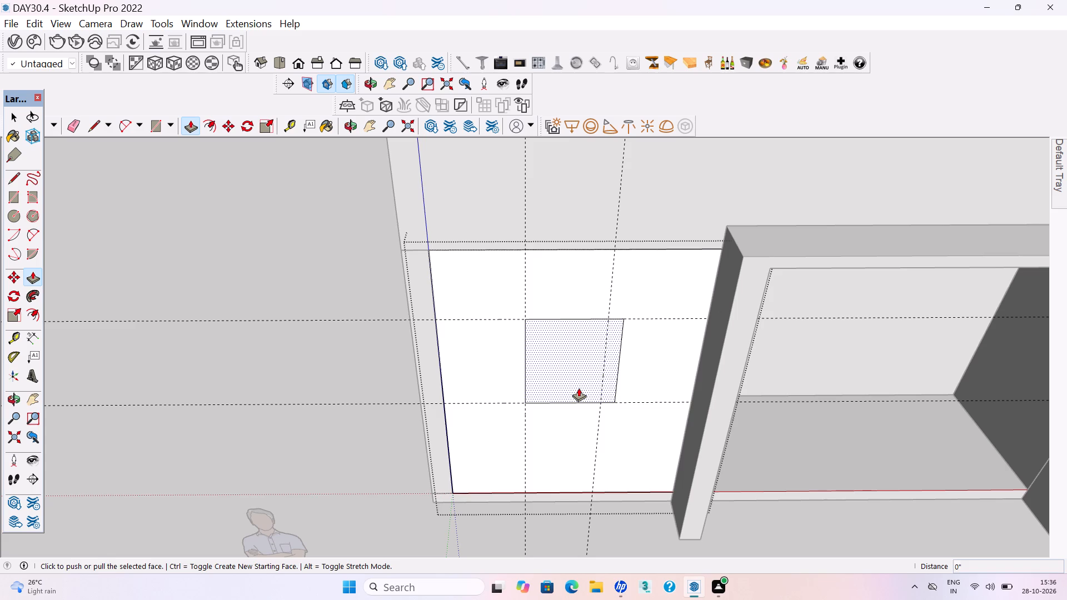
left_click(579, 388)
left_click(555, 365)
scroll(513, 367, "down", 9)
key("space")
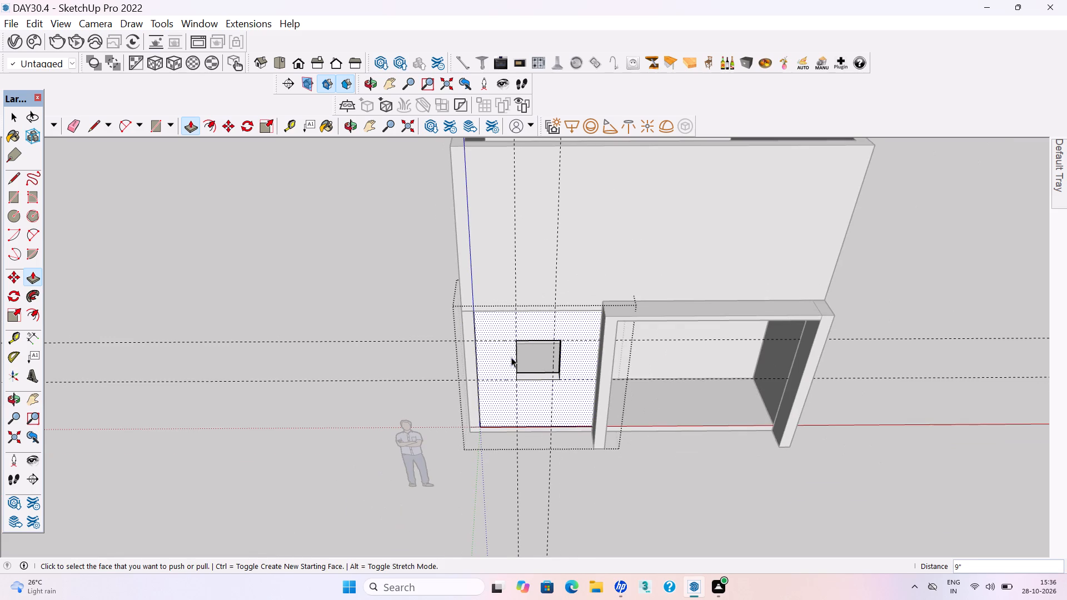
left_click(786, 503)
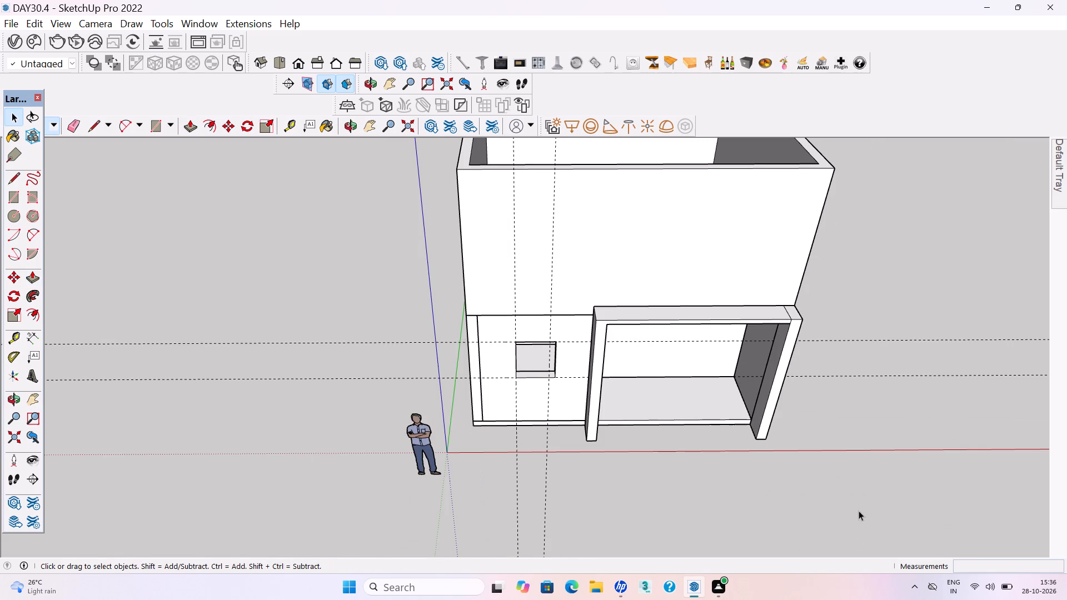
Save the model.
key("ctrl+s")
key("ctrl+s")
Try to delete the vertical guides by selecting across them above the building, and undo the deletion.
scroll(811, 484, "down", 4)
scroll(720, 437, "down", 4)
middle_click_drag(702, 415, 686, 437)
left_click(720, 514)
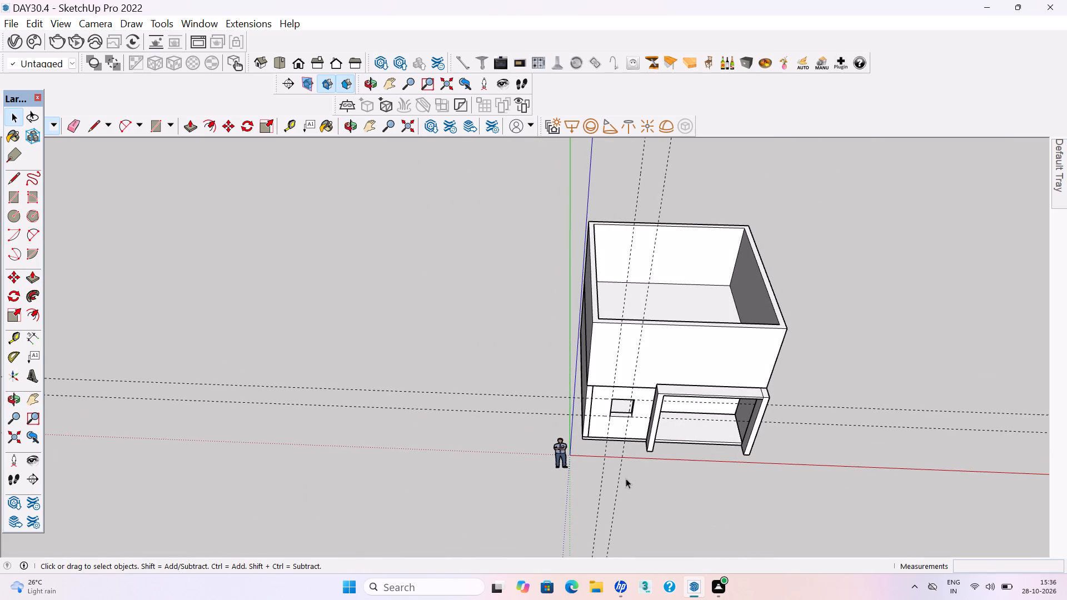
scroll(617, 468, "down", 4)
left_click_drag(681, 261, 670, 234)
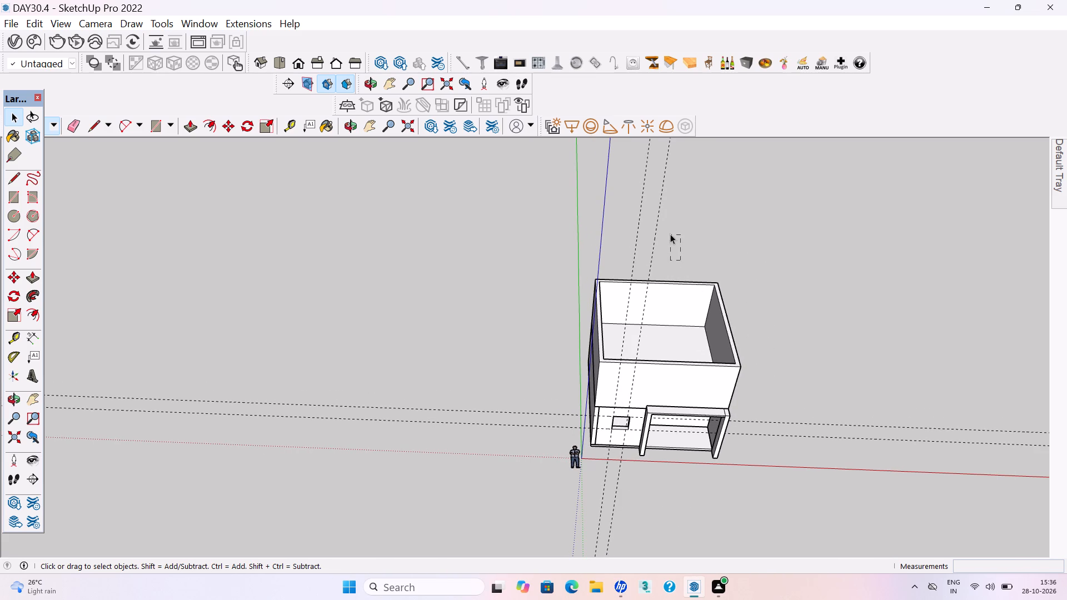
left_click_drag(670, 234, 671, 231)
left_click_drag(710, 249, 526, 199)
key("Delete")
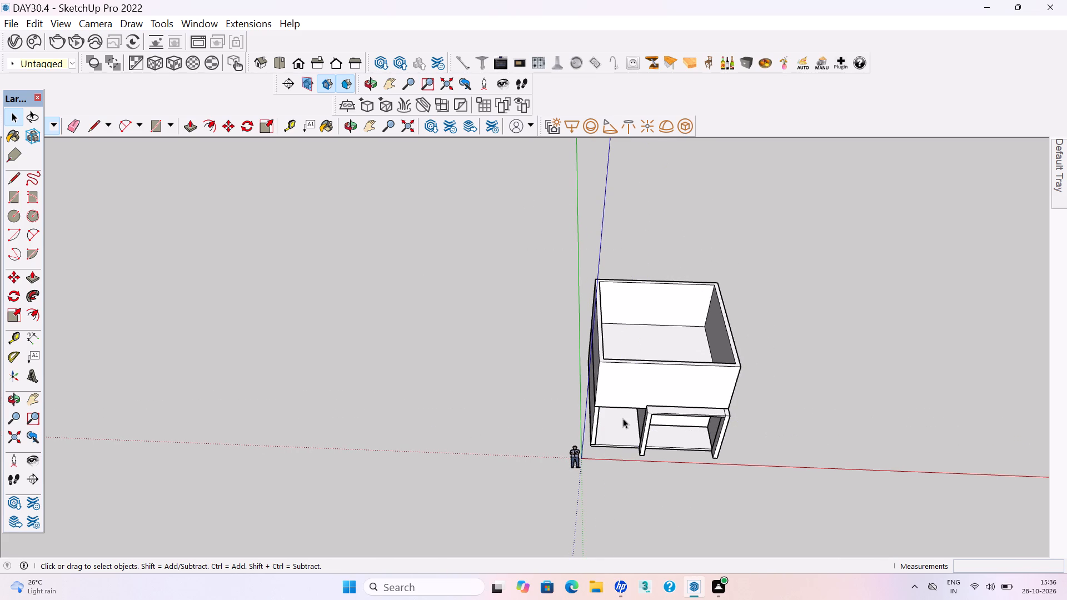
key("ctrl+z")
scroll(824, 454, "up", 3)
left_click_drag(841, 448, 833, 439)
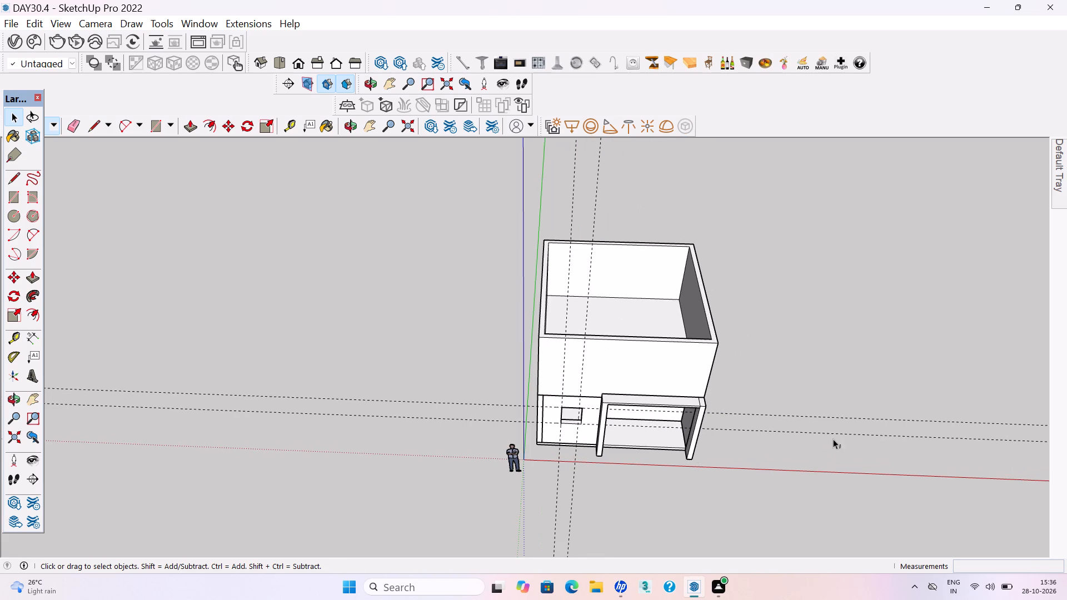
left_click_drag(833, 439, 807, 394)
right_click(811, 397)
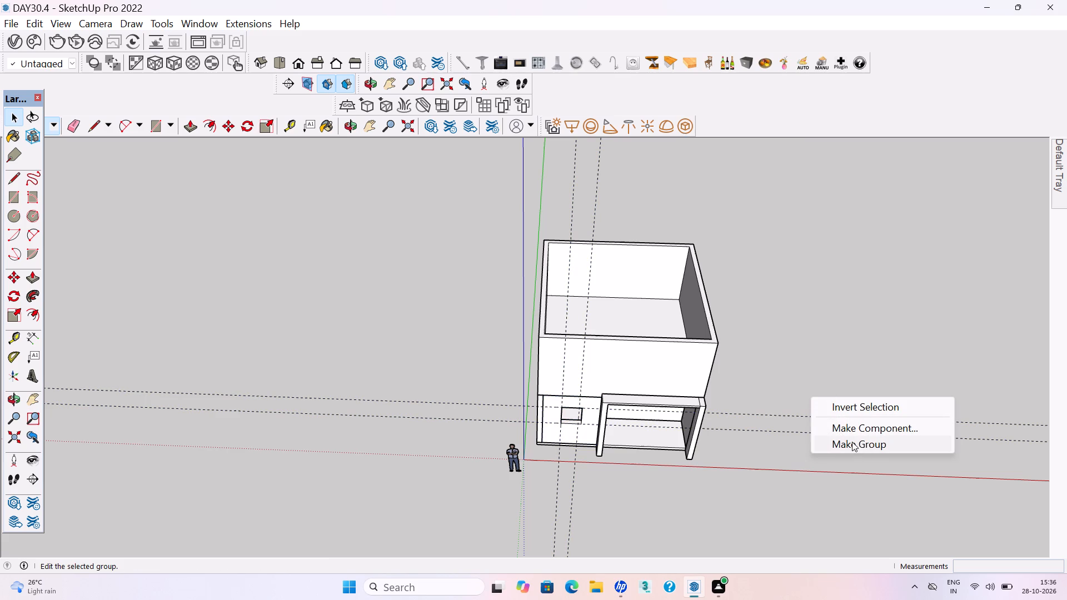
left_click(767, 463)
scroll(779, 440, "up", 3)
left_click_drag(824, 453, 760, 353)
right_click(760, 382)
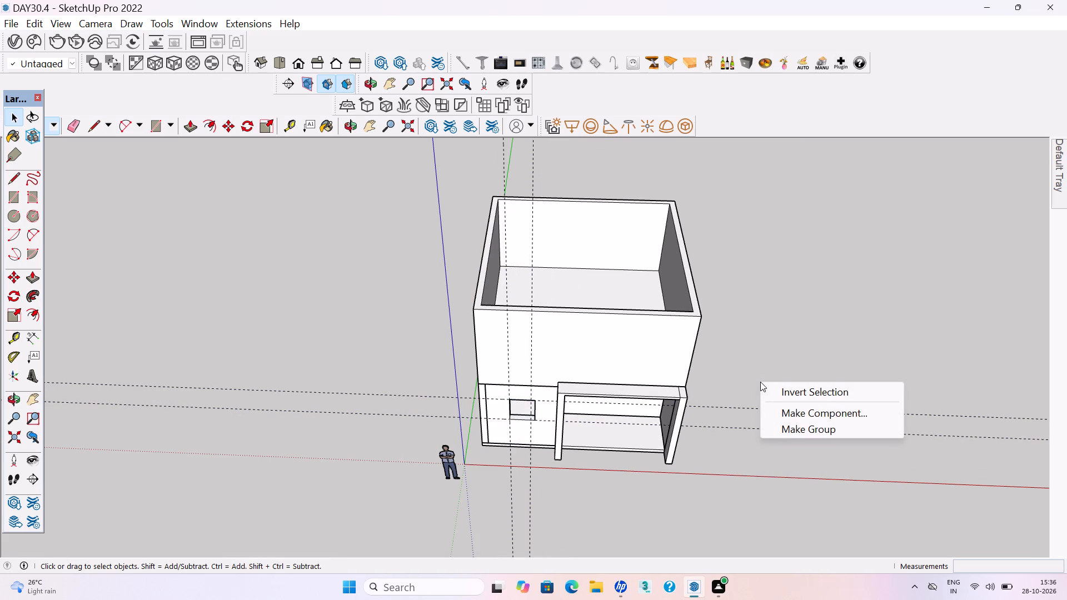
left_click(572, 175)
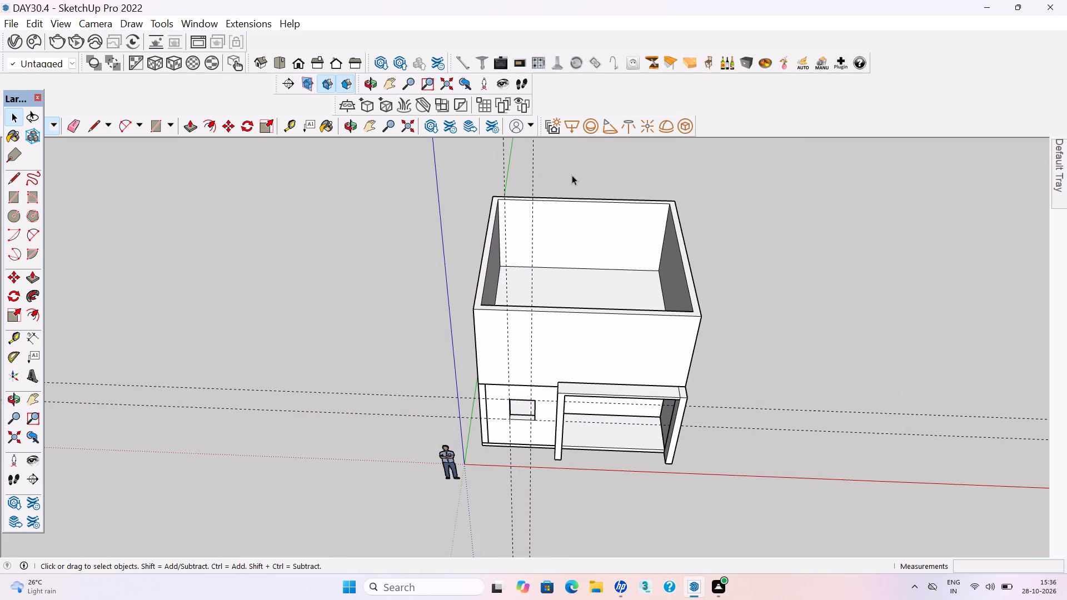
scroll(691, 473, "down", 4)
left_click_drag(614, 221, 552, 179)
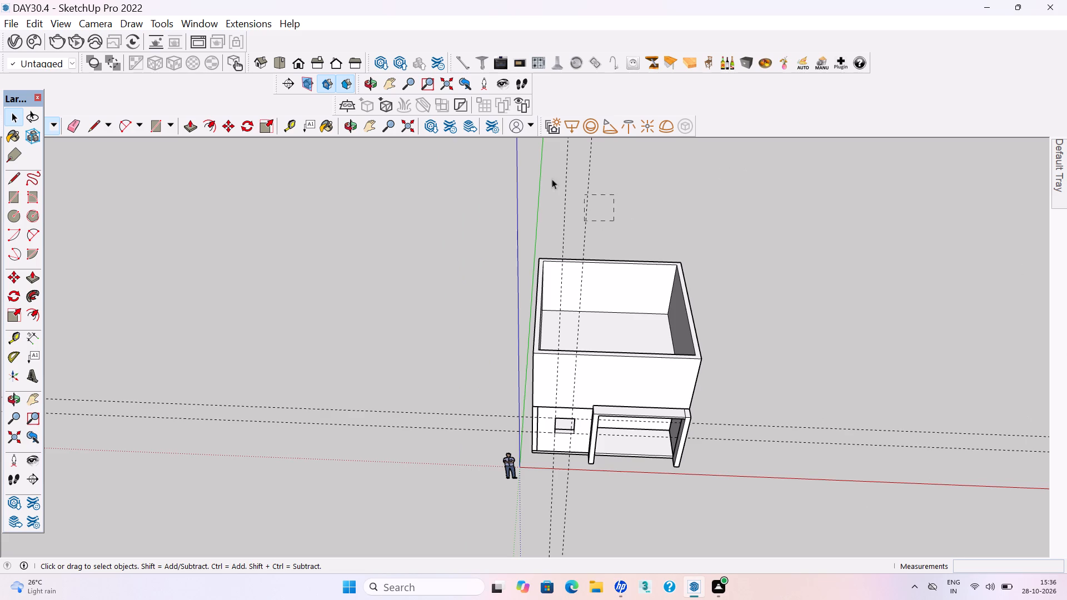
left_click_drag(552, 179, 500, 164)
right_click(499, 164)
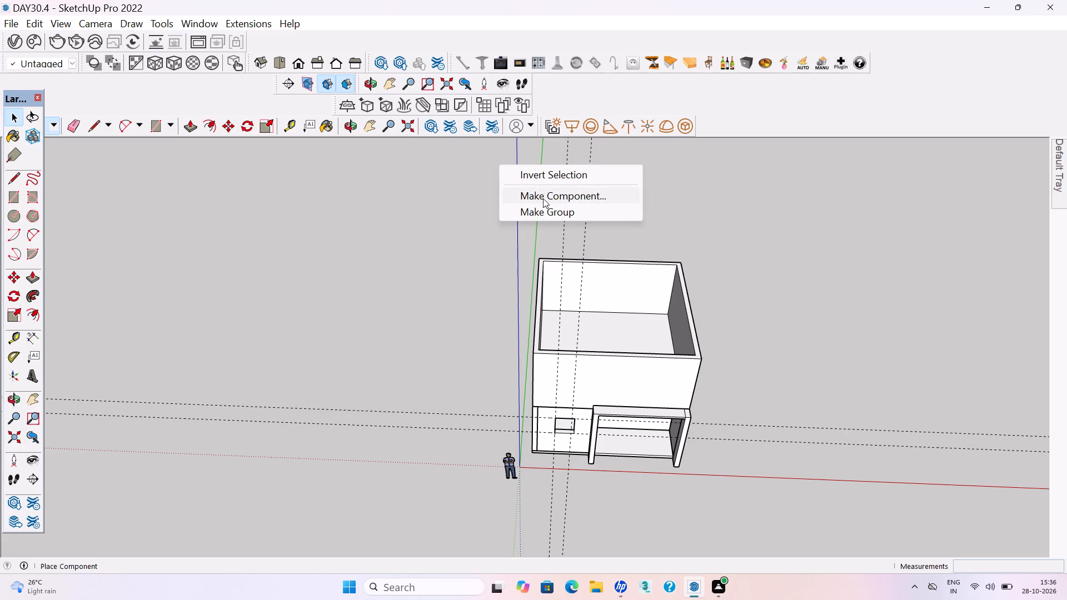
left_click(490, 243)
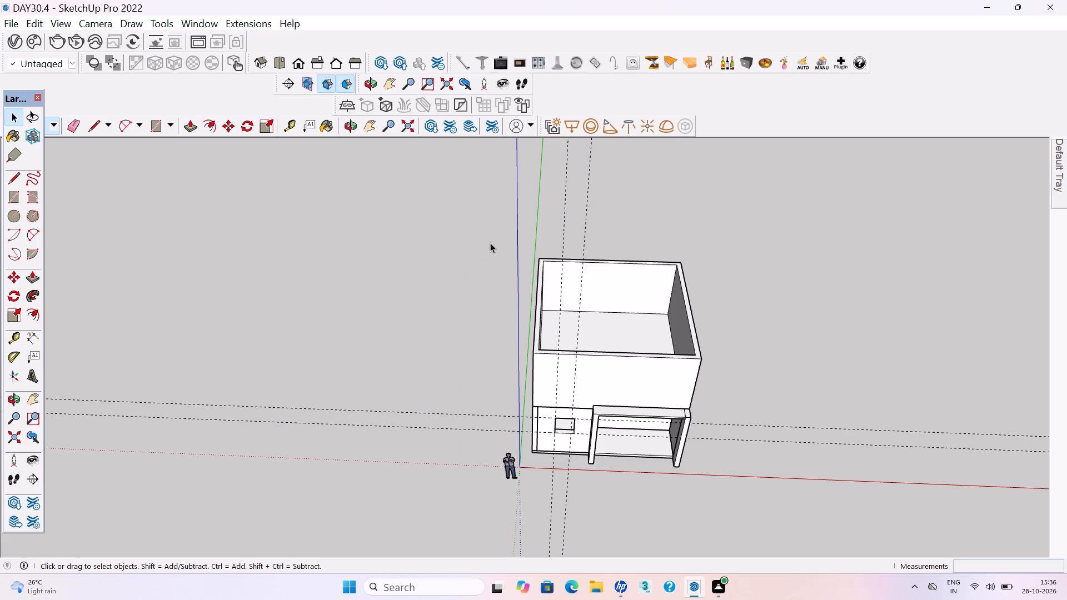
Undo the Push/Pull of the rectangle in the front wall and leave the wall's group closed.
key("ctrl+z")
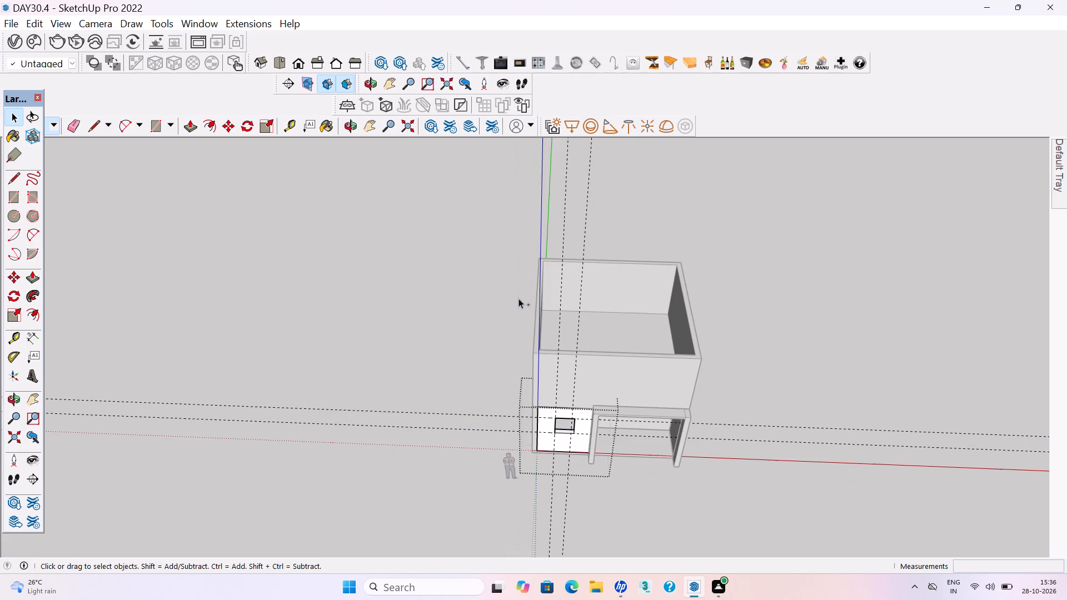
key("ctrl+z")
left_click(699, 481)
Explode the ground-floor front wall's group that contains the guides and the rectangle.
scroll(554, 429, "up", 3)
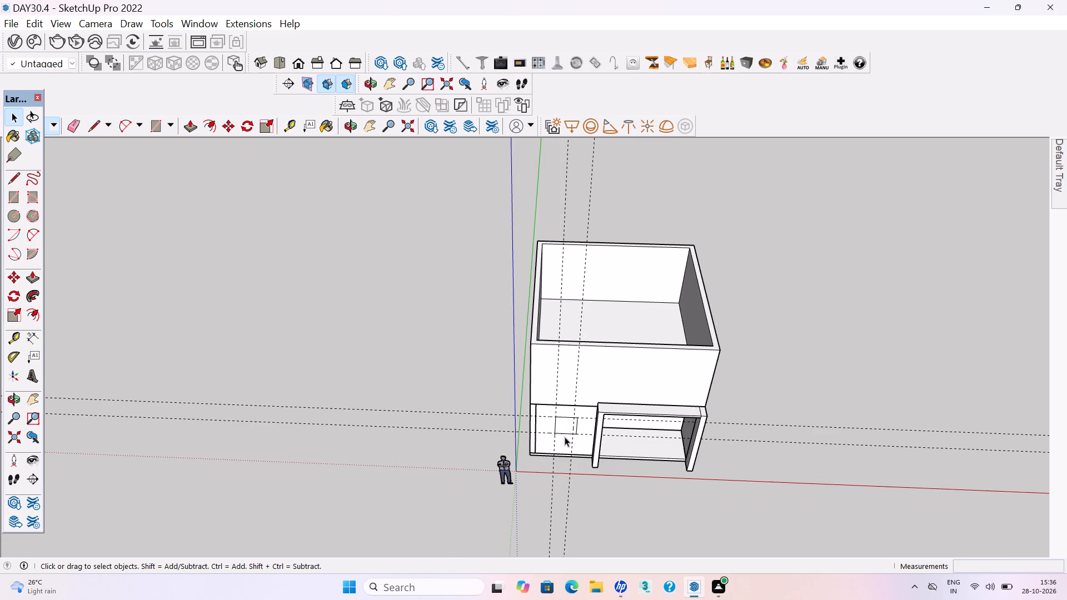
scroll(565, 437, "up", 6)
scroll(529, 413, "down", 4)
left_click_drag(907, 480, 862, 372)
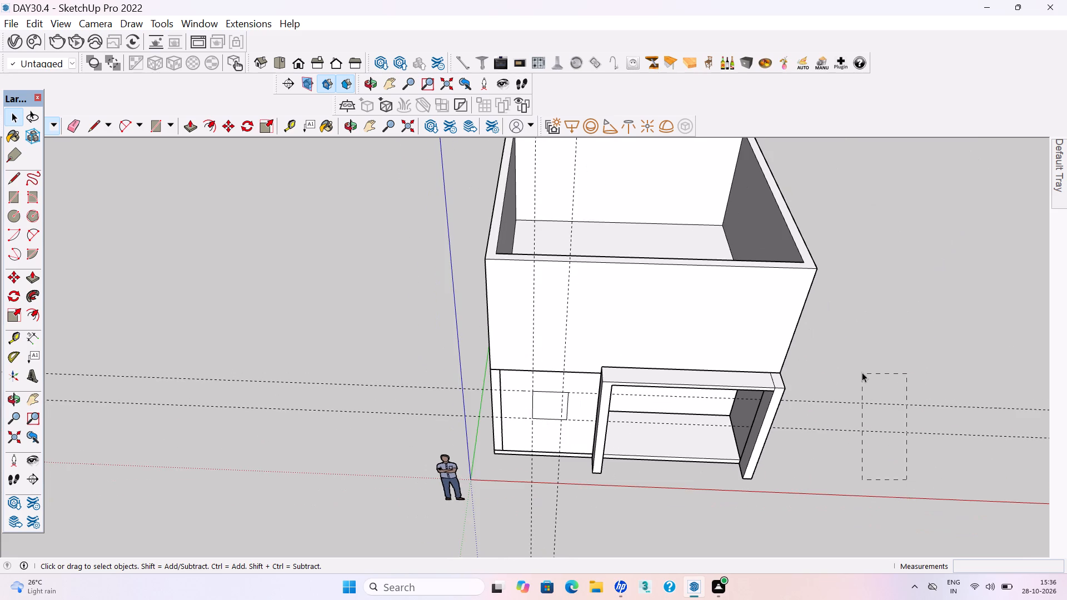
left_click_drag(862, 372, 861, 372)
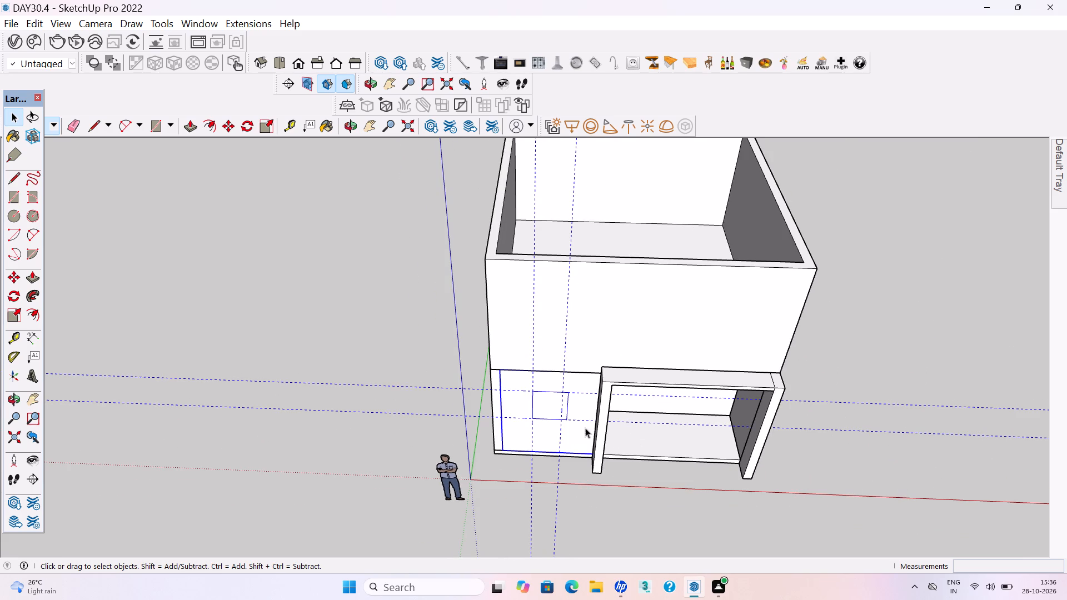
right_click(549, 408)
left_click(593, 178)
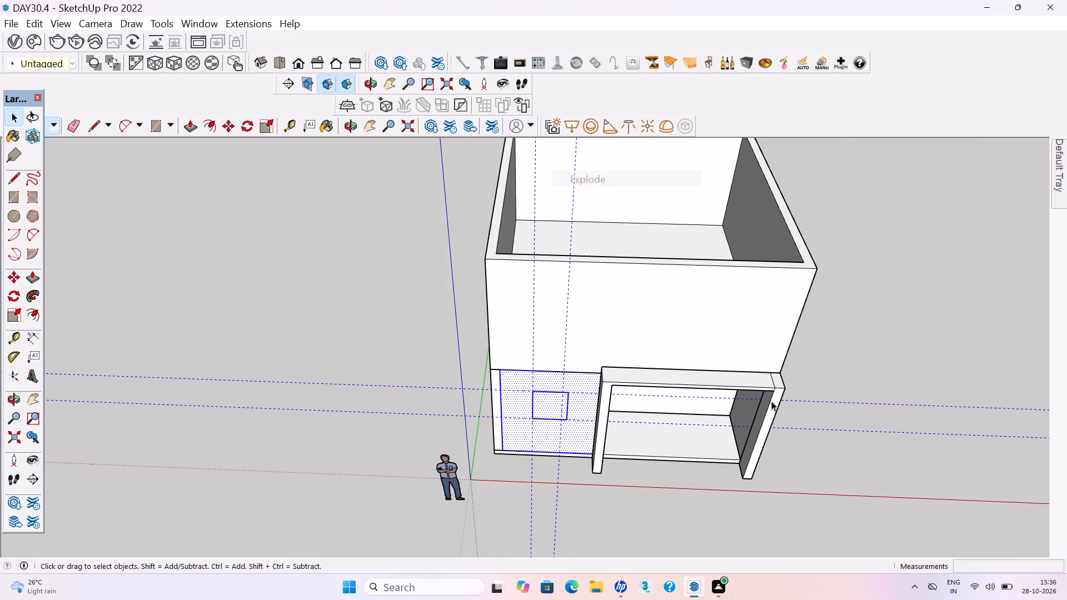
left_click(865, 519)
Push/Pull the rectangle in the ungrouped front wall 9" inward to cut the opening.
scroll(554, 424, "up", 4)
left_click(551, 405)
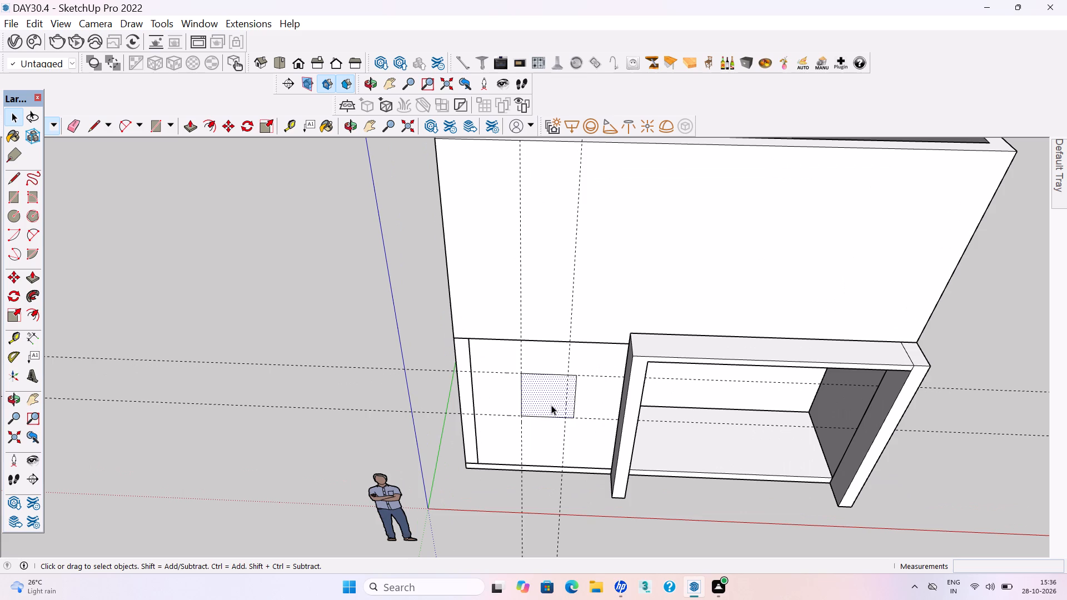
key("p")
left_click(551, 405)
left_click(546, 379)
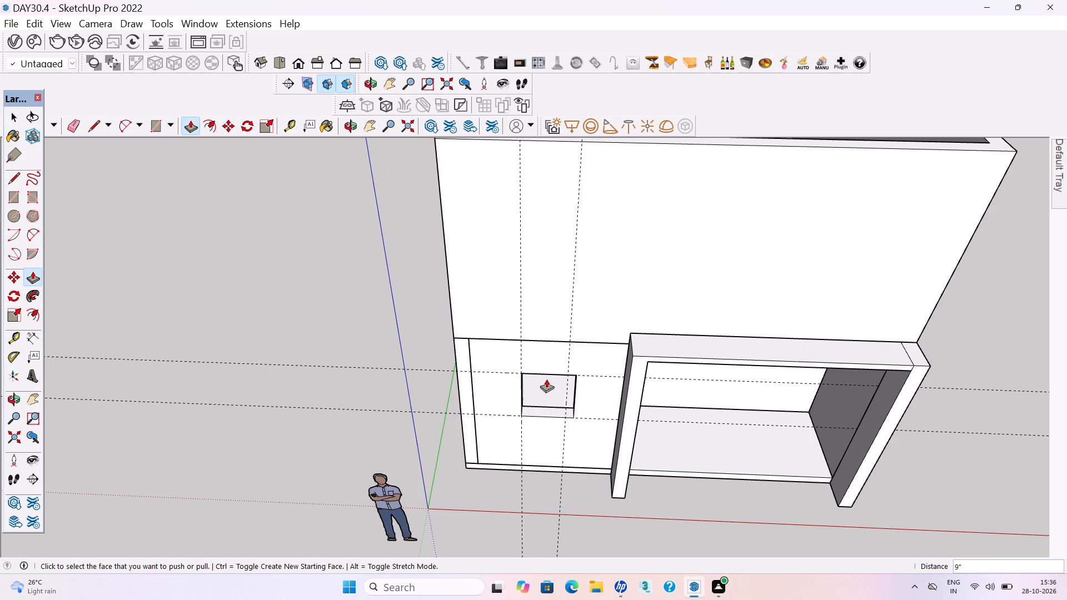
scroll(554, 399, "down", 5)
key("space")
Delete the two horizontal and two vertical guides crossing the building's front.
left_click(746, 516)
left_click_drag(906, 461, 866, 334)
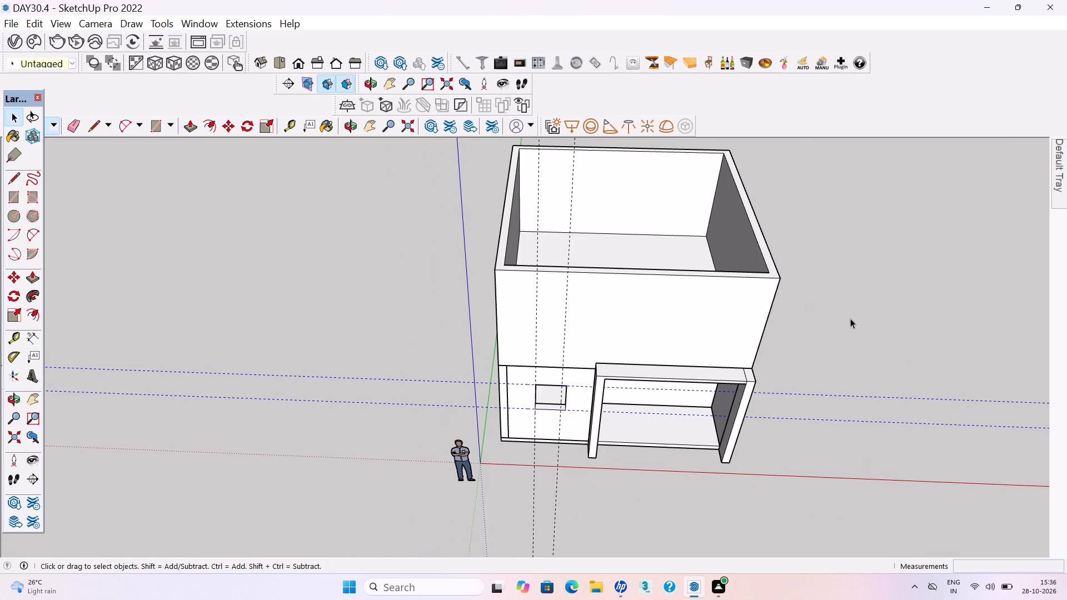
key("Delete")
scroll(699, 406, "down", 3)
left_click_drag(661, 507, 538, 478)
key("Delete")
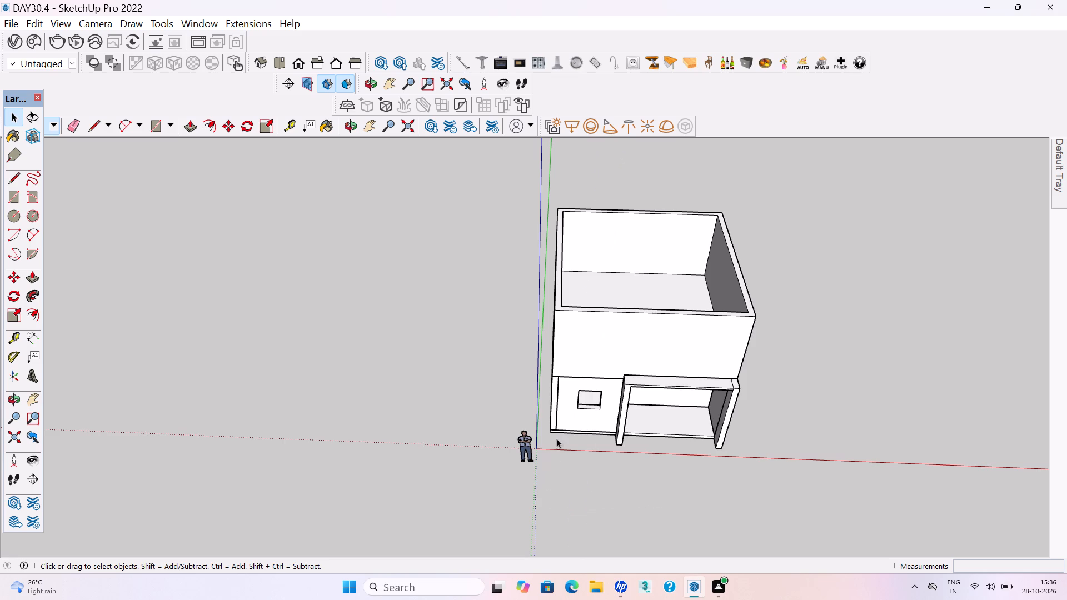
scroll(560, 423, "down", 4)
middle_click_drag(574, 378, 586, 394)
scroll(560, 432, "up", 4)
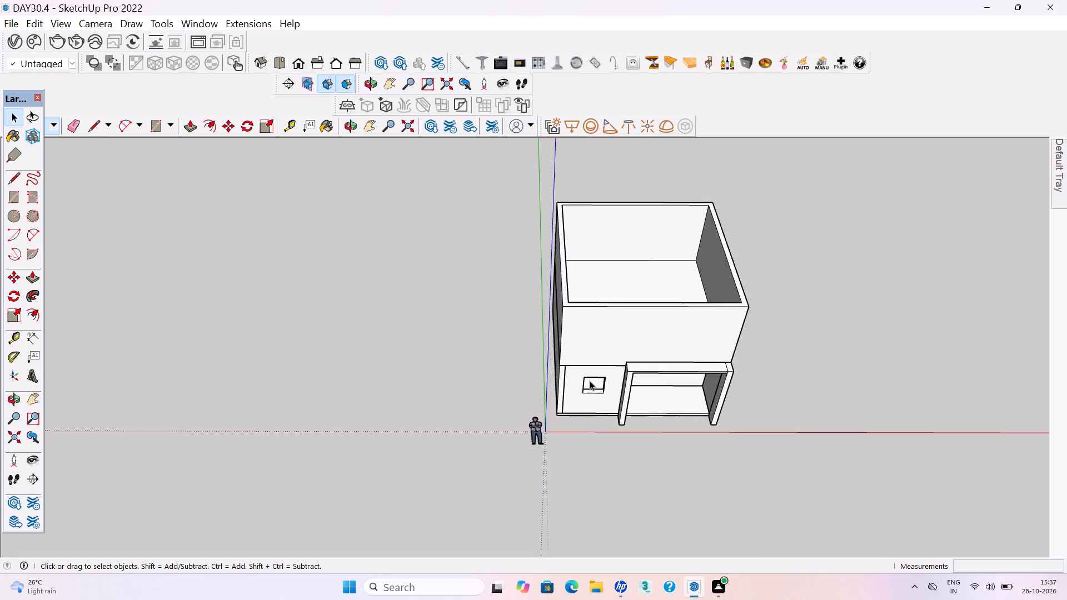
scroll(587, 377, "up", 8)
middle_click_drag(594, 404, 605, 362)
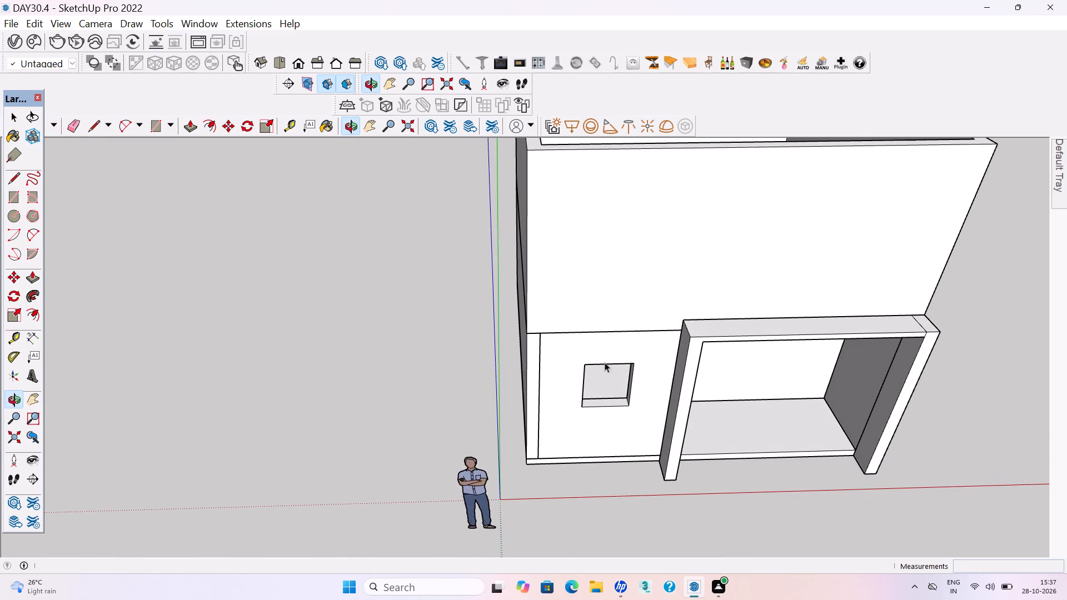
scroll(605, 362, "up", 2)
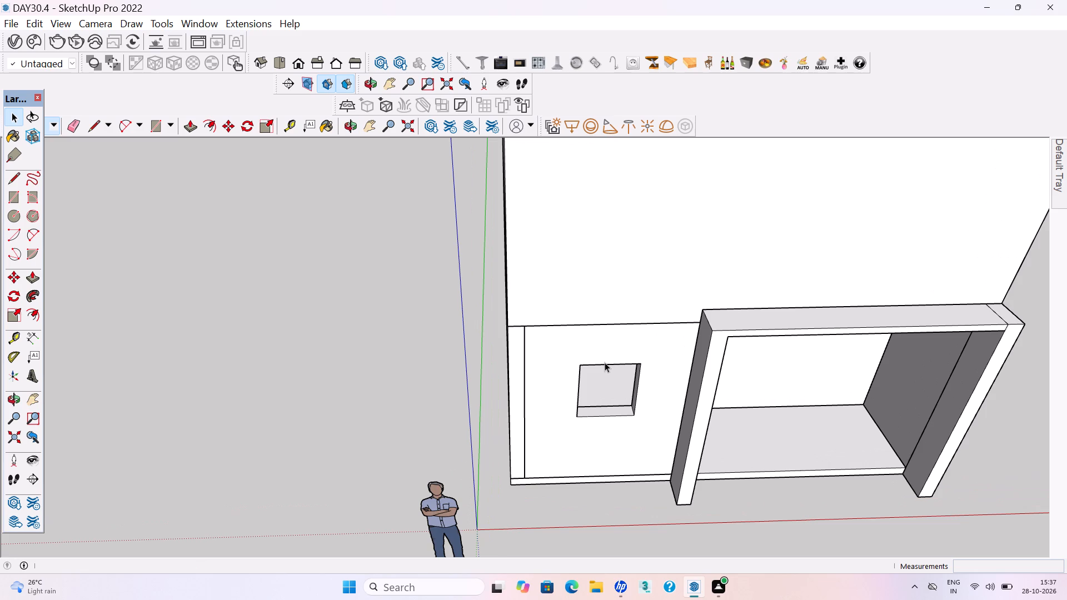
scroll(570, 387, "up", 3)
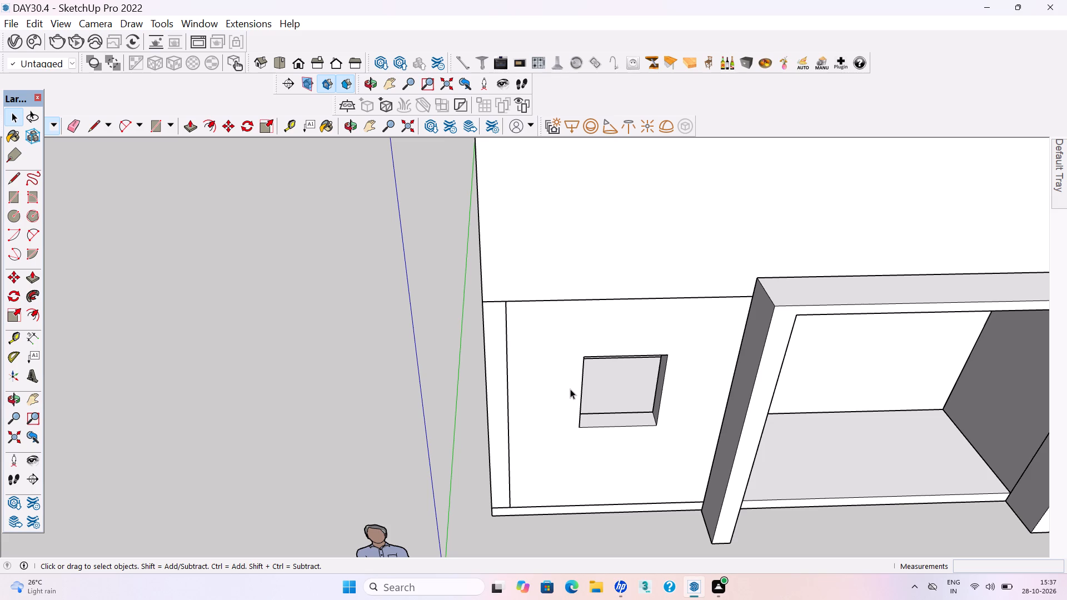
Place a vertical guide about 5" left of the wall opening and a horizontal guide about 6" below its bottom edge.
key("t")
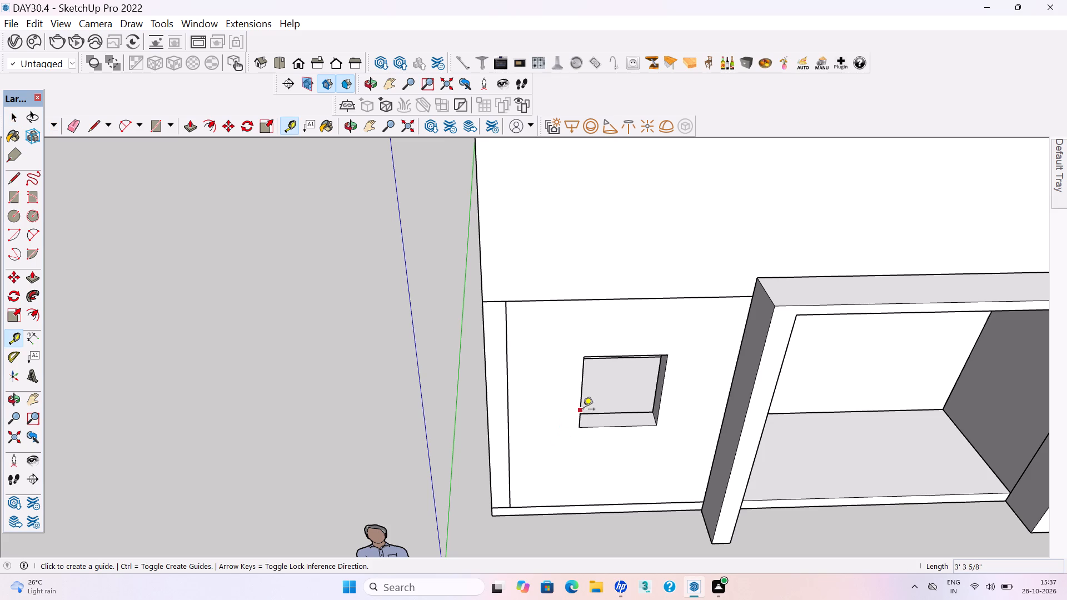
left_click(583, 410)
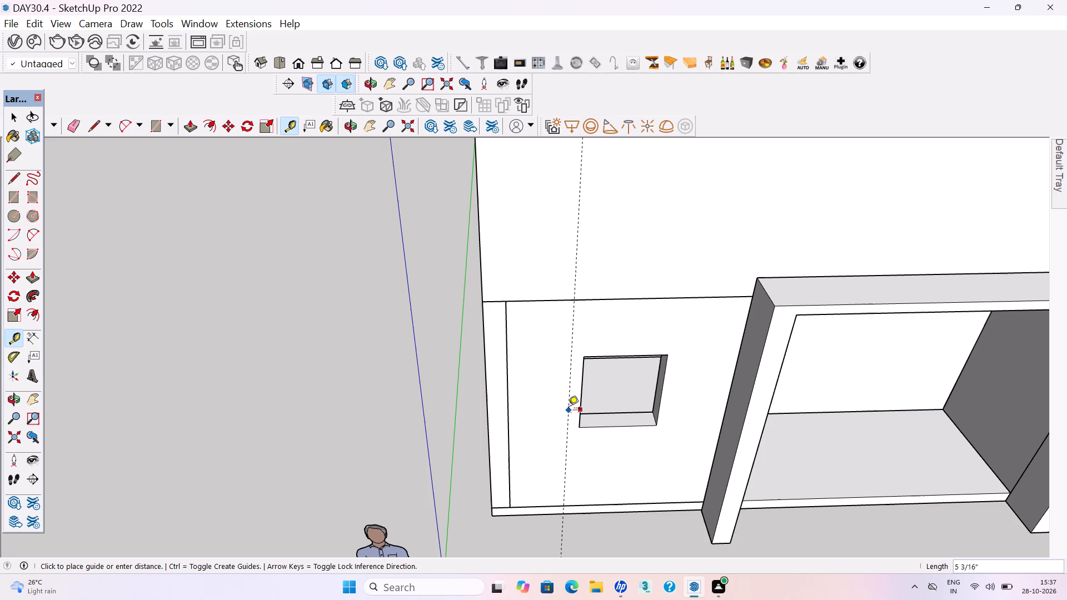
left_click(569, 408)
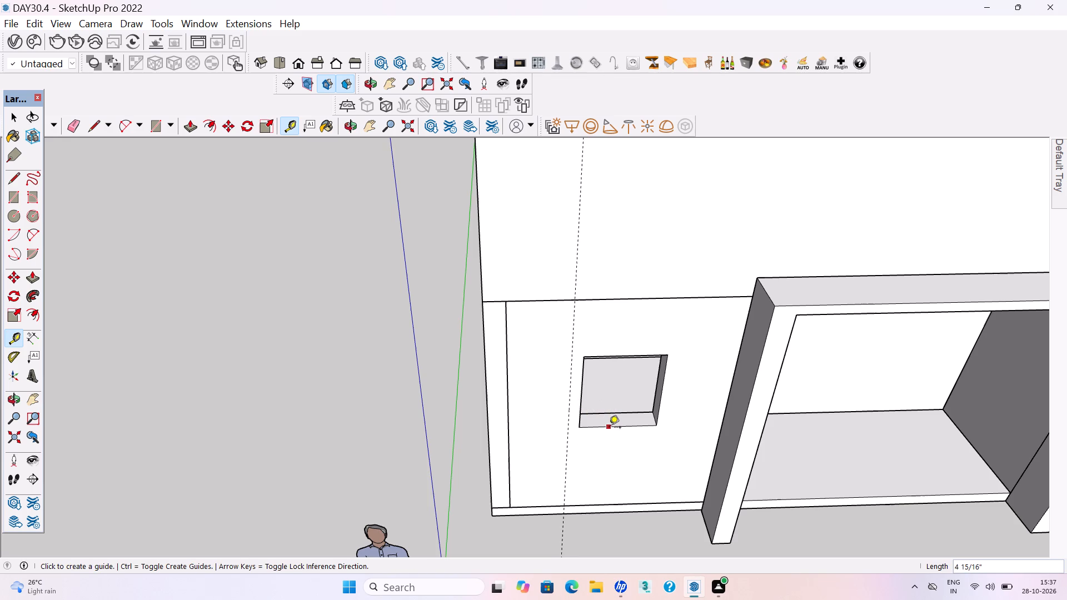
left_click(609, 428)
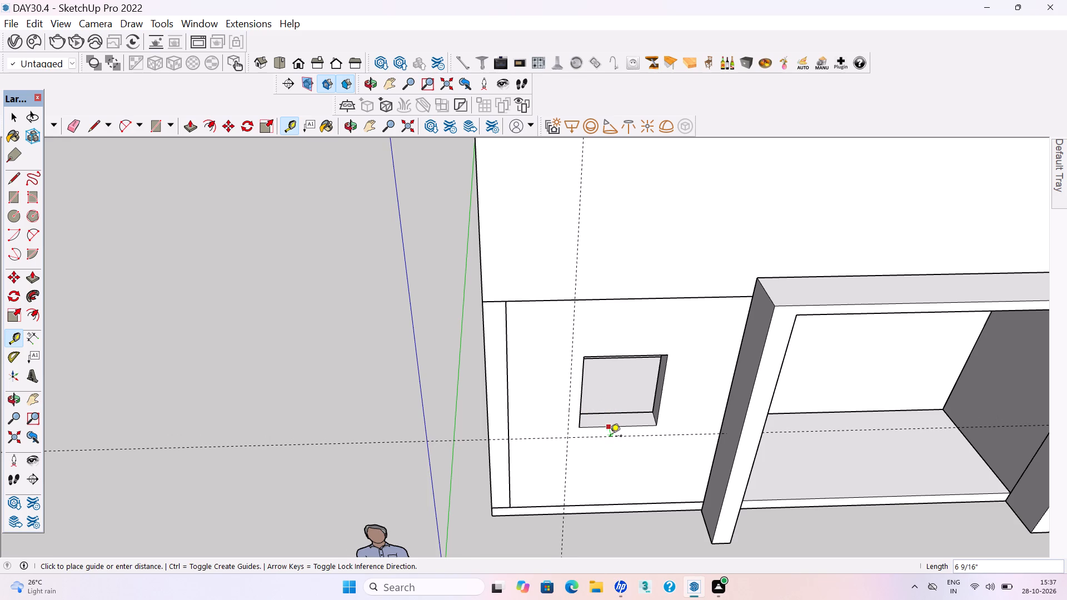
left_click(610, 437)
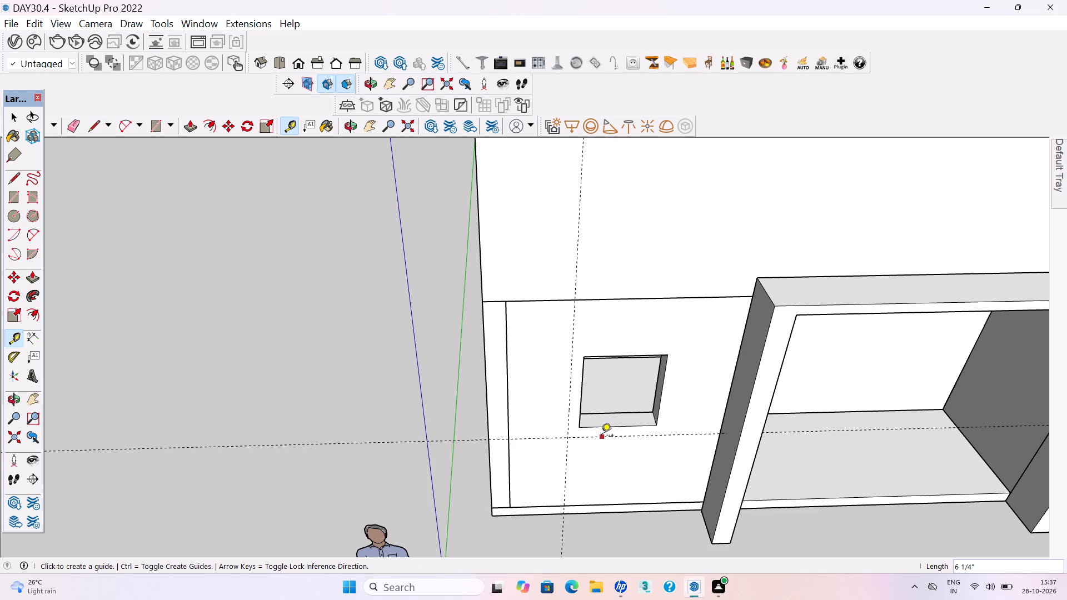
Place guides along the opening's left and top edges, plus a horizontal guide about 3 9/16" above the top edge.
scroll(598, 439, "up", 2)
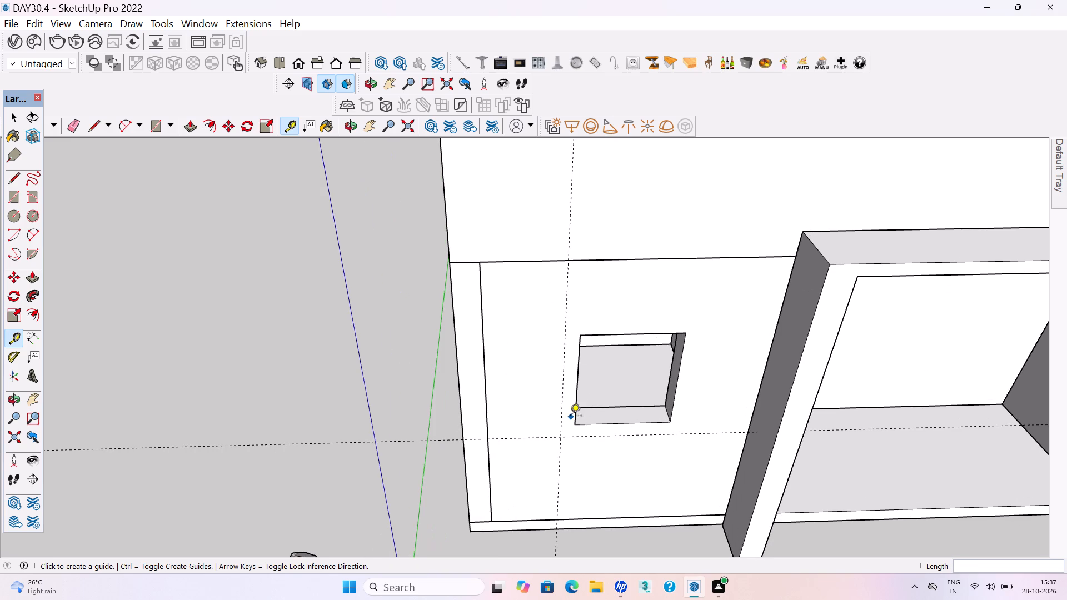
left_click(575, 413)
left_click(575, 425)
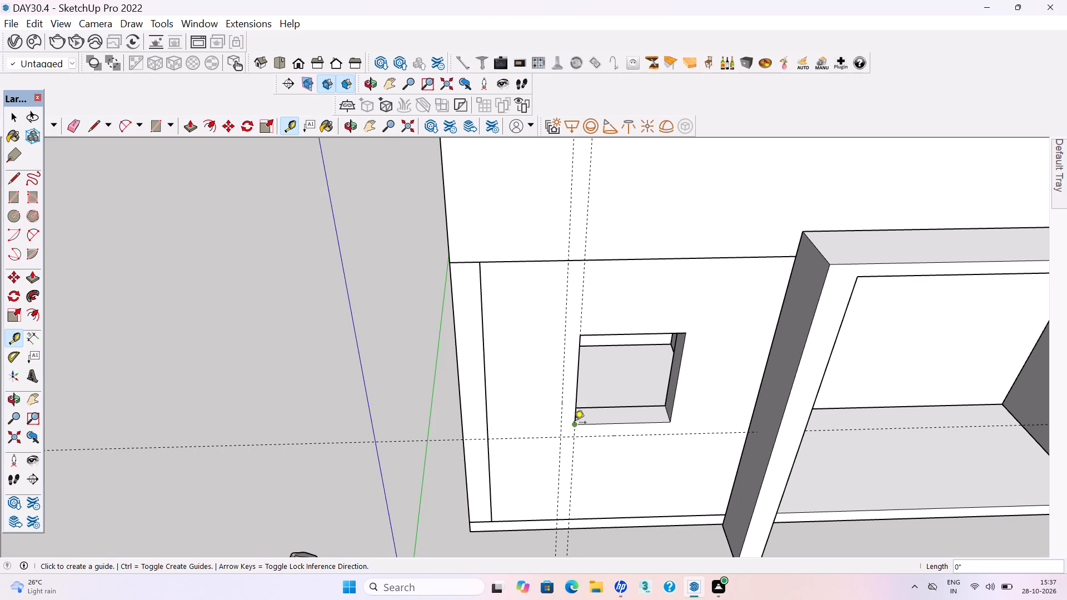
left_click(600, 336)
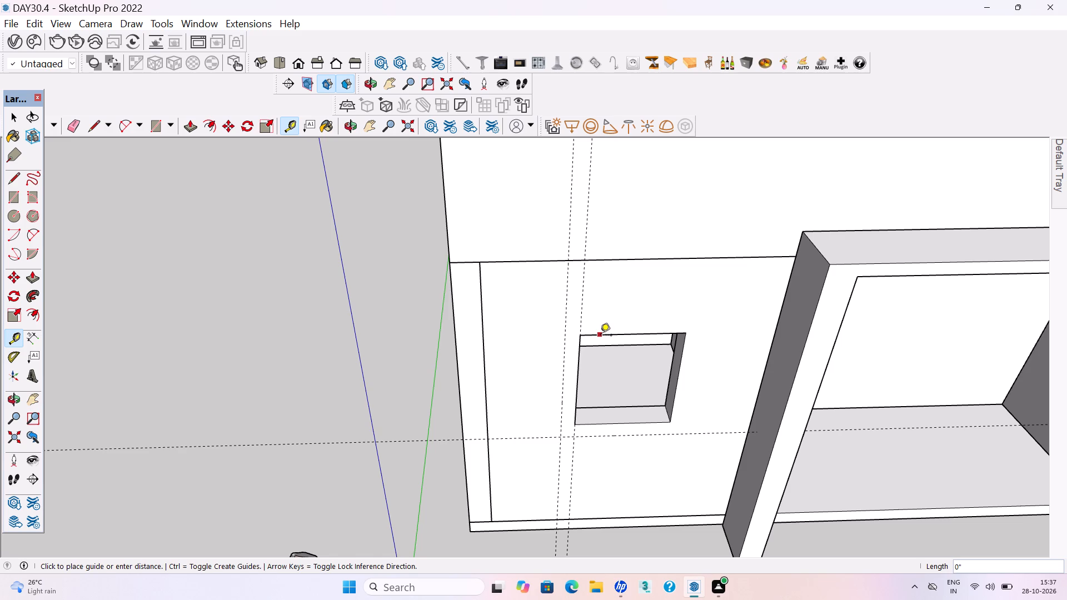
left_click(584, 334)
left_click(596, 337)
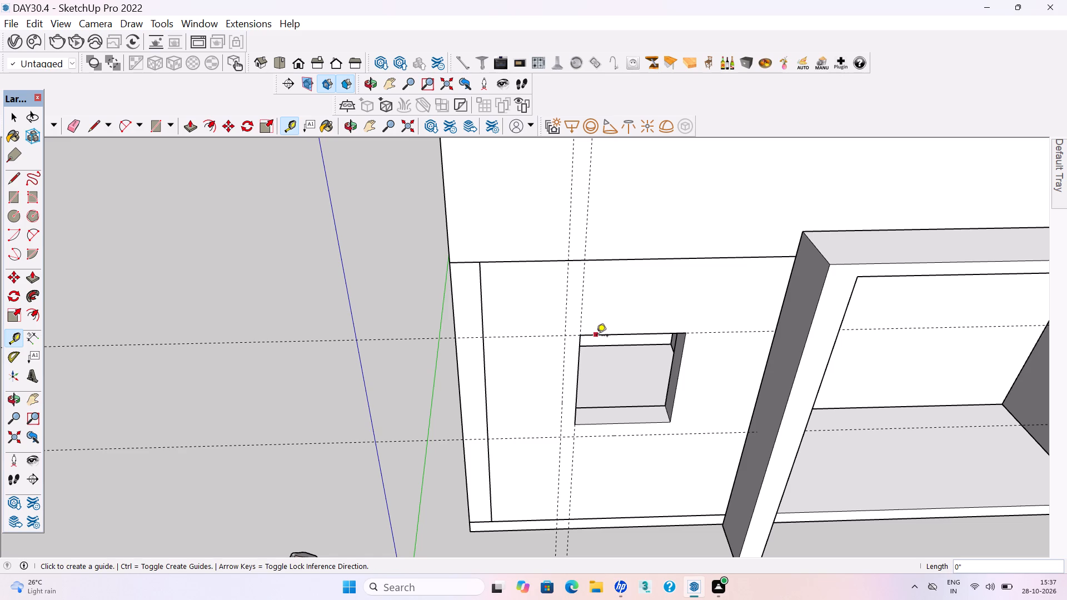
left_click(587, 327)
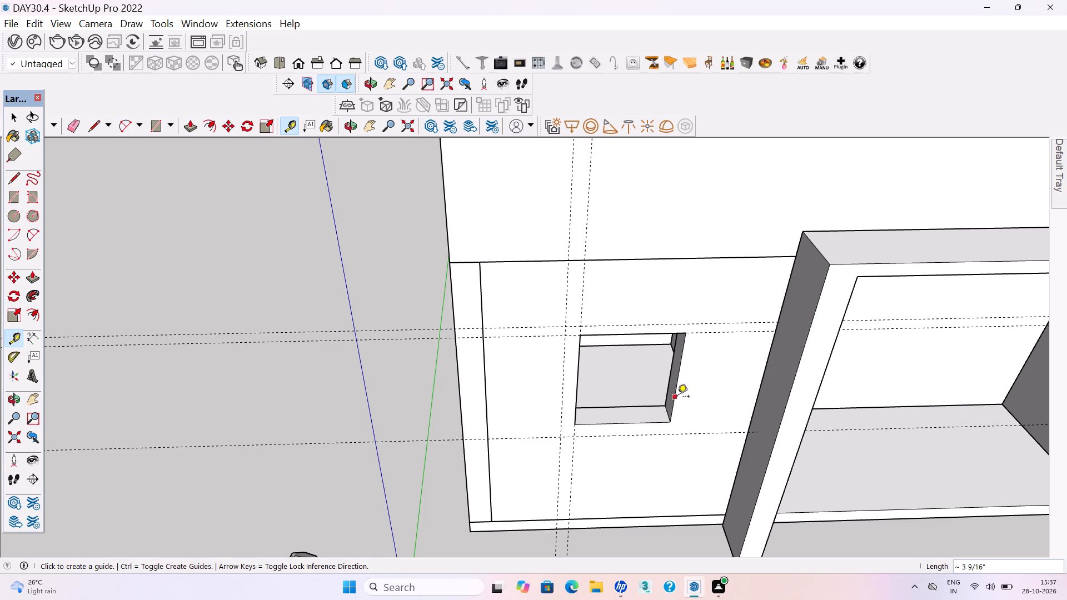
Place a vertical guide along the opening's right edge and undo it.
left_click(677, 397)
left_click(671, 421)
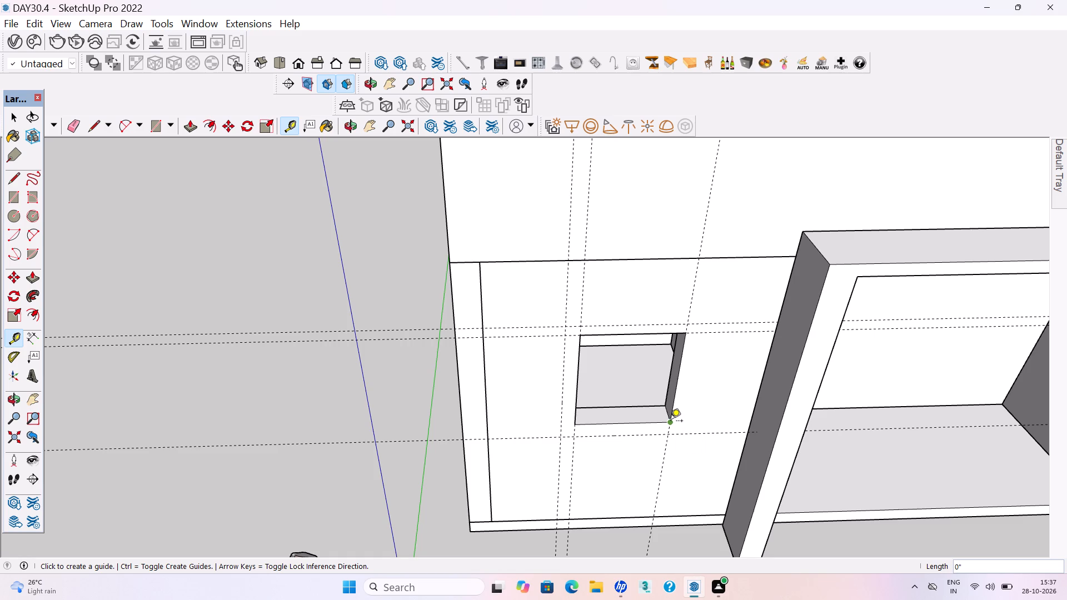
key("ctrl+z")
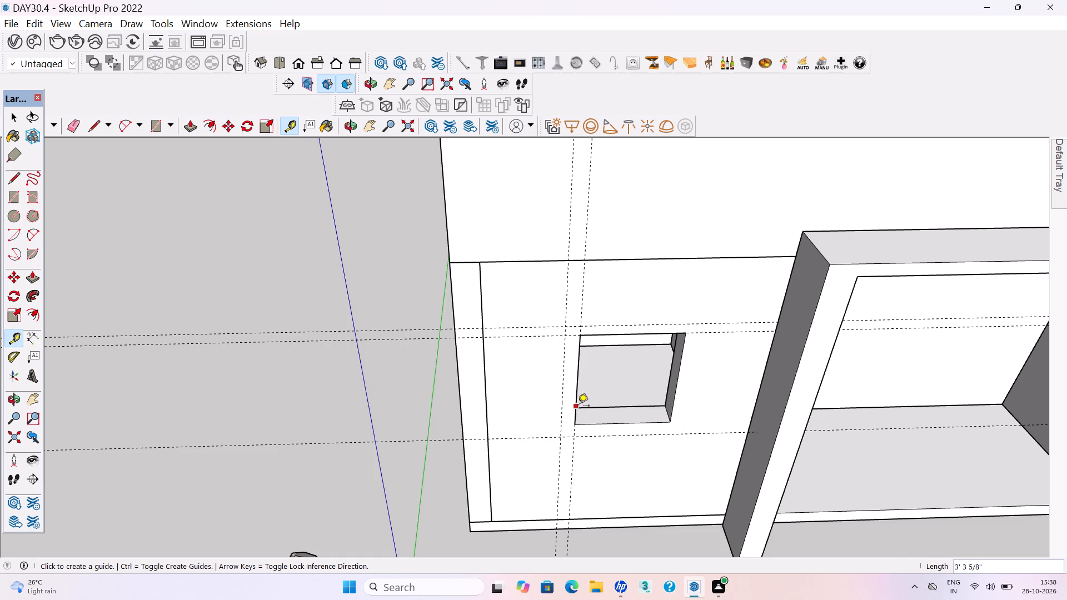
Place a vertical guide through the opening, about 1' 5 3/8" from its left edge.
left_click(578, 399)
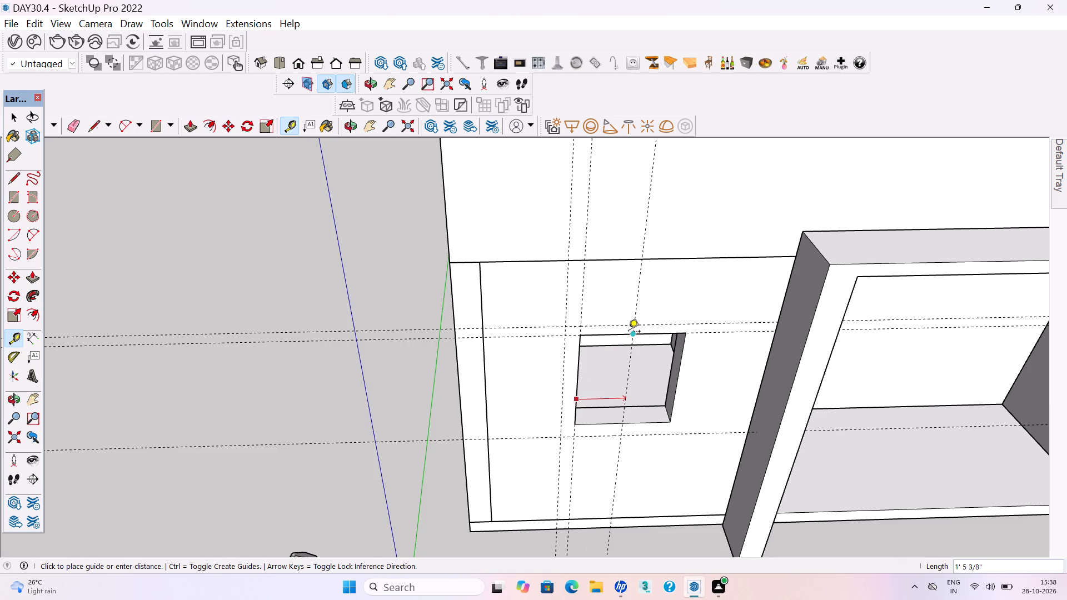
left_click(629, 332)
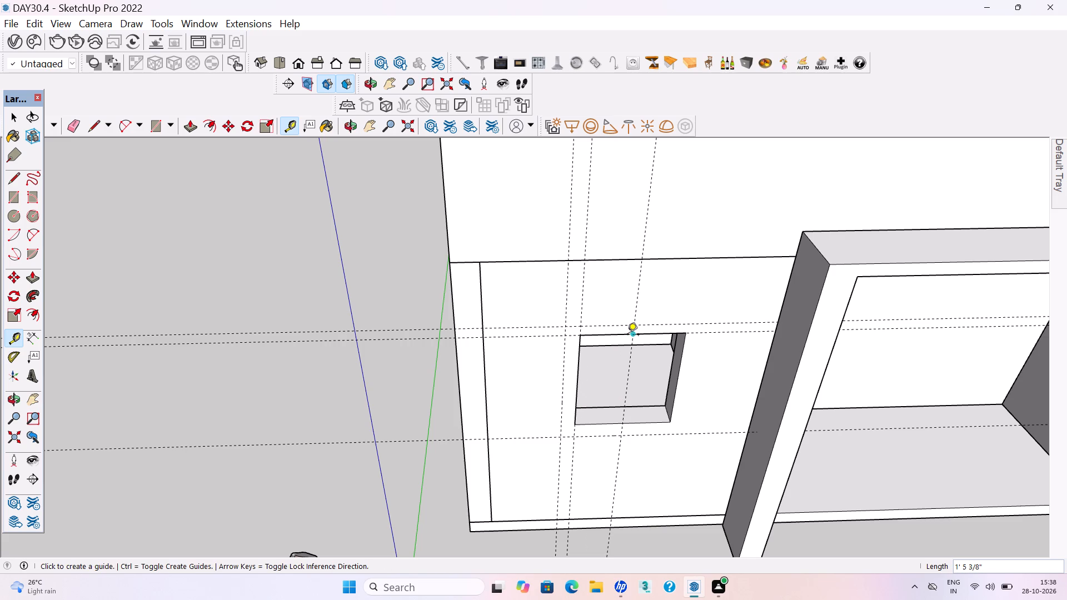
key("space")
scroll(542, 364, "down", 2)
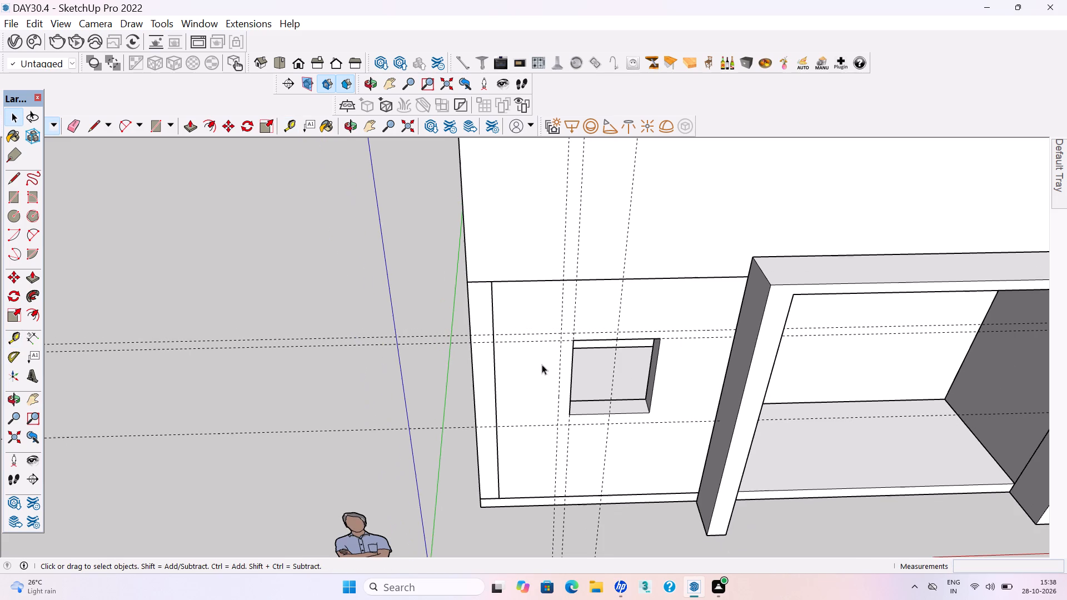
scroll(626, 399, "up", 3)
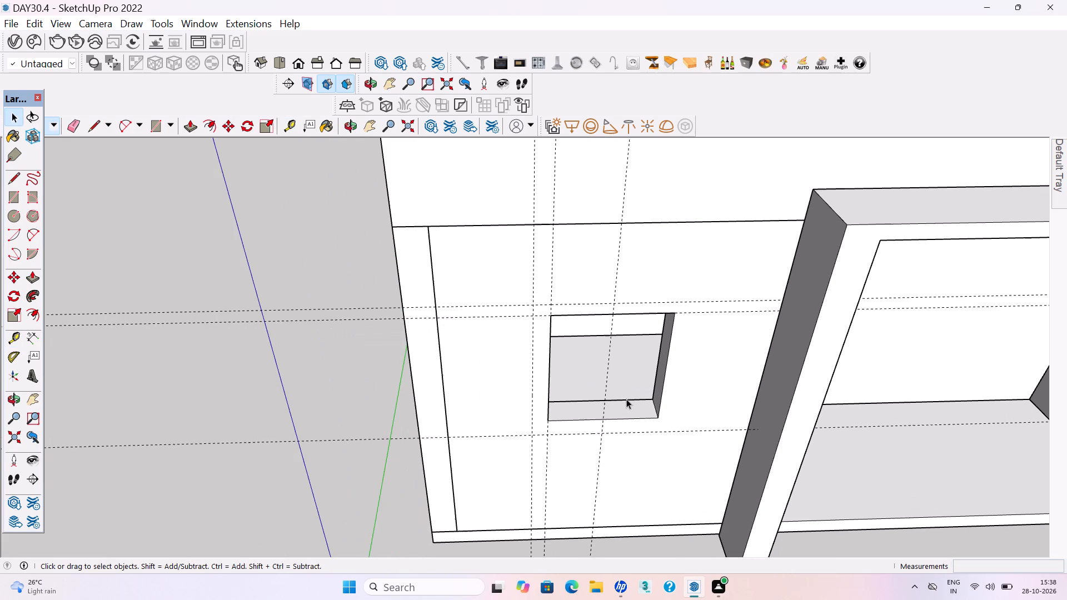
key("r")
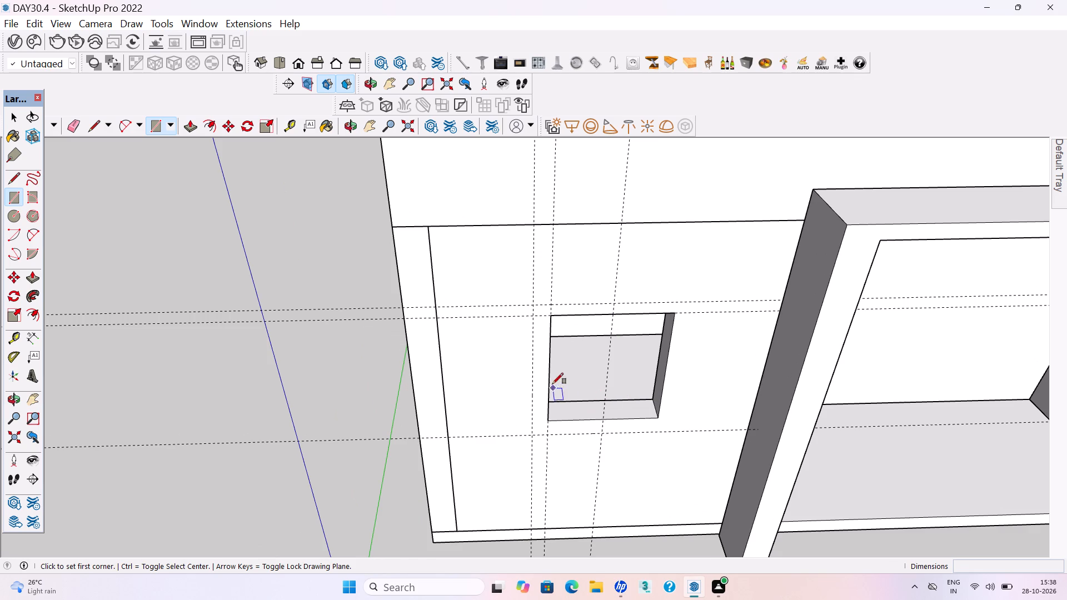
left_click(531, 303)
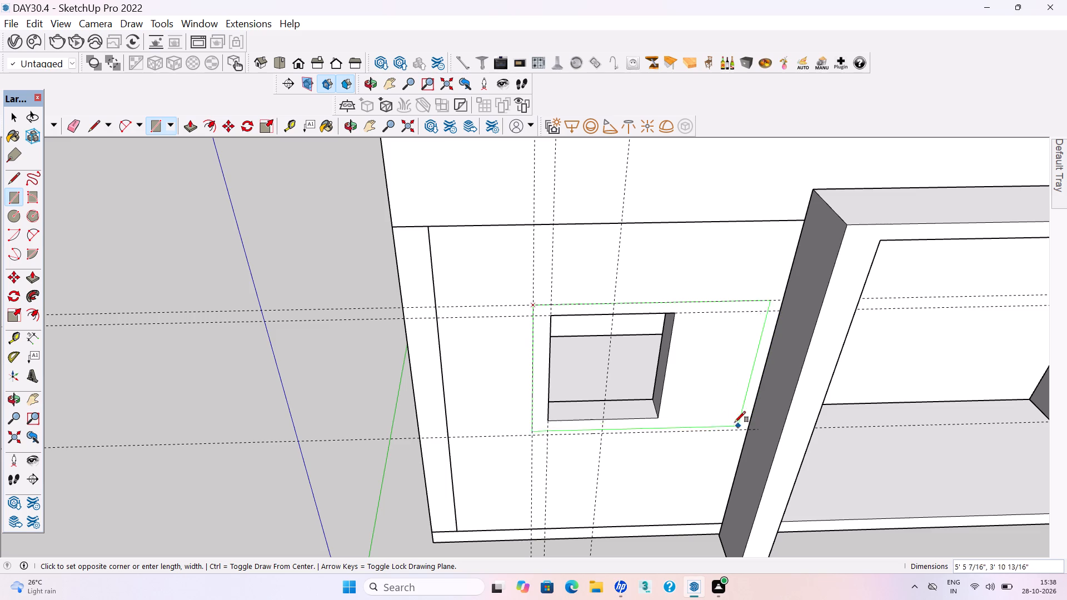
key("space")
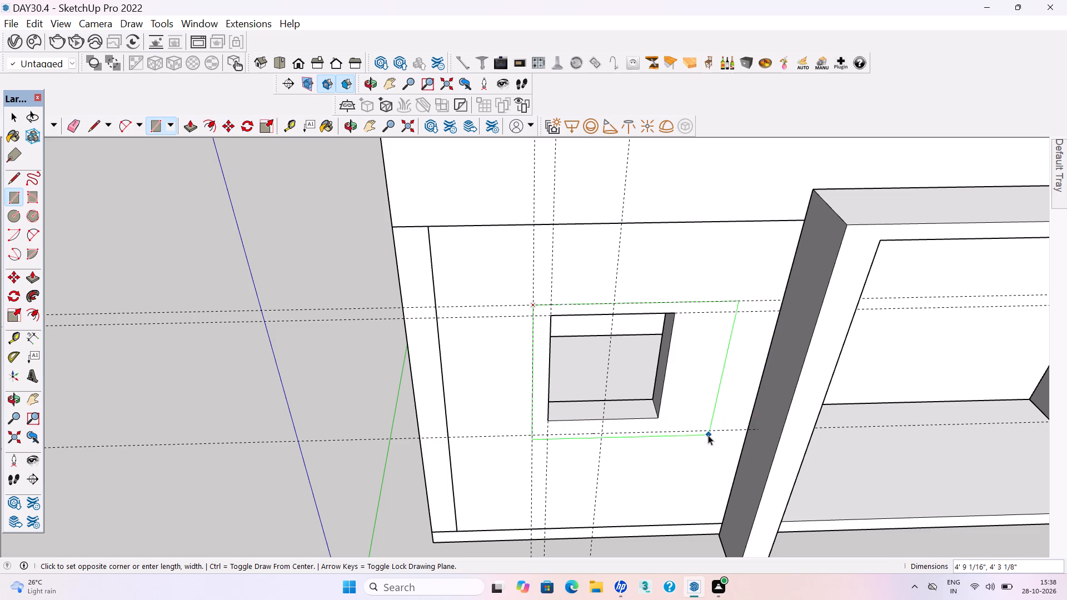
Delete the horizontal guide below the wall opening.
scroll(637, 431, "up", 4)
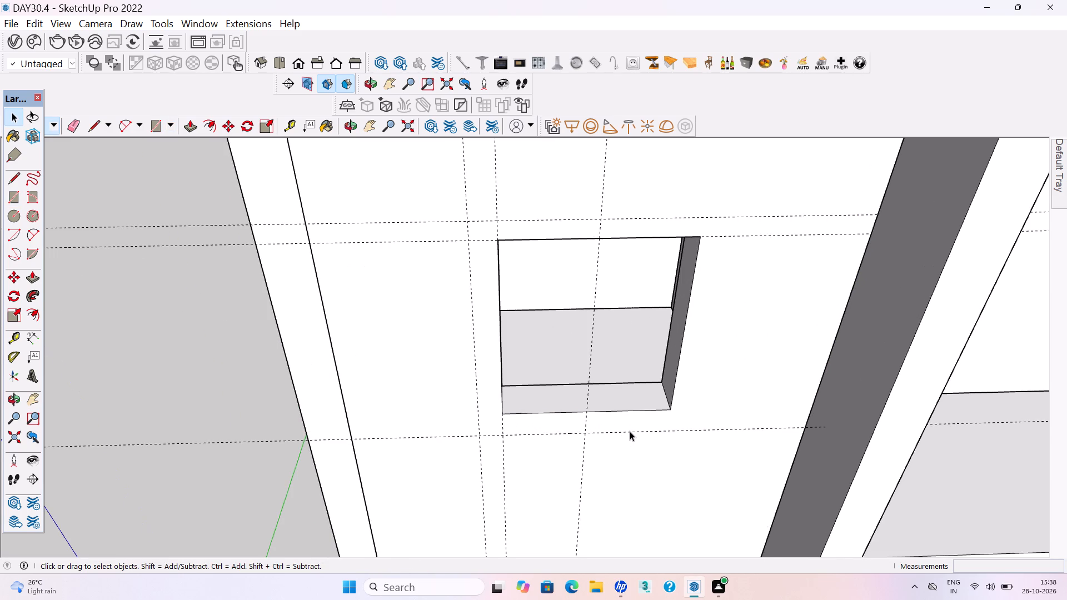
left_click(630, 431)
key("Delete")
scroll(651, 413, "down", 2)
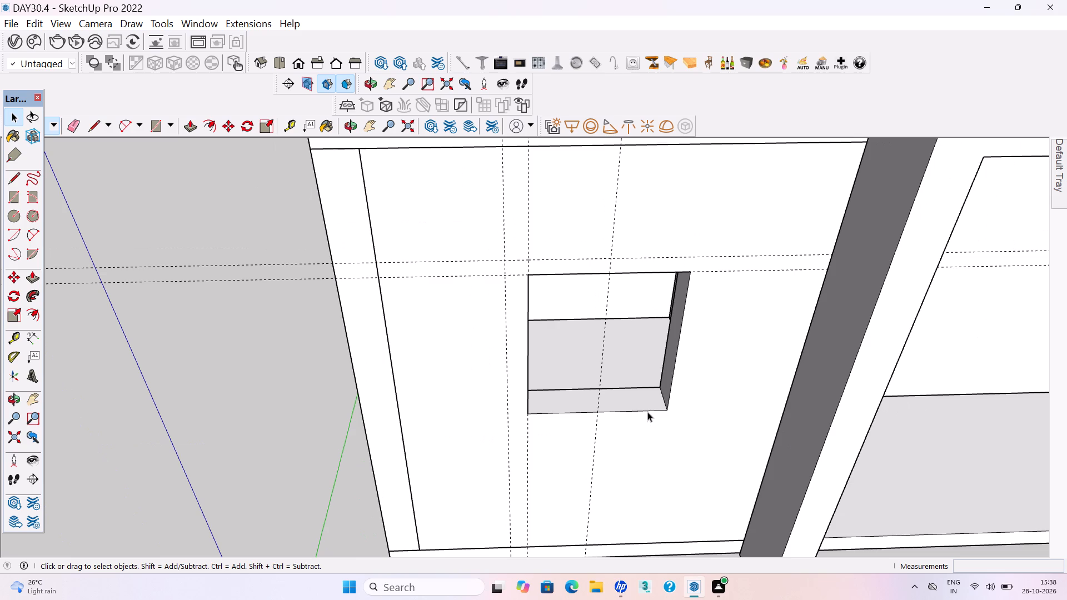
Place a horizontal guide about 3' 9" below the opening's top edge and another along its bottom edge.
key("t")
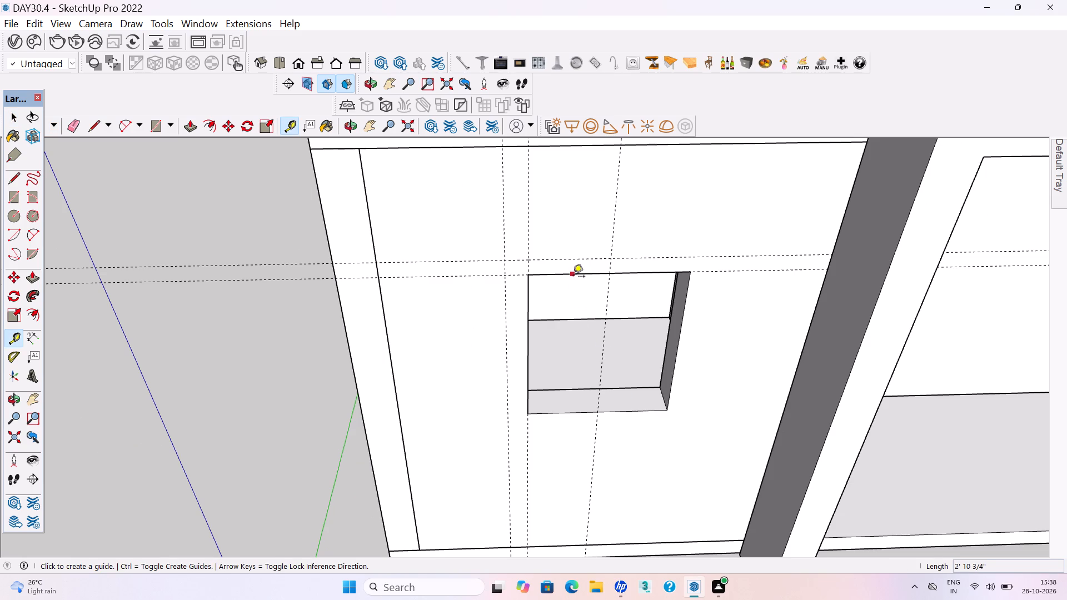
middle_click_drag(580, 312, 584, 287)
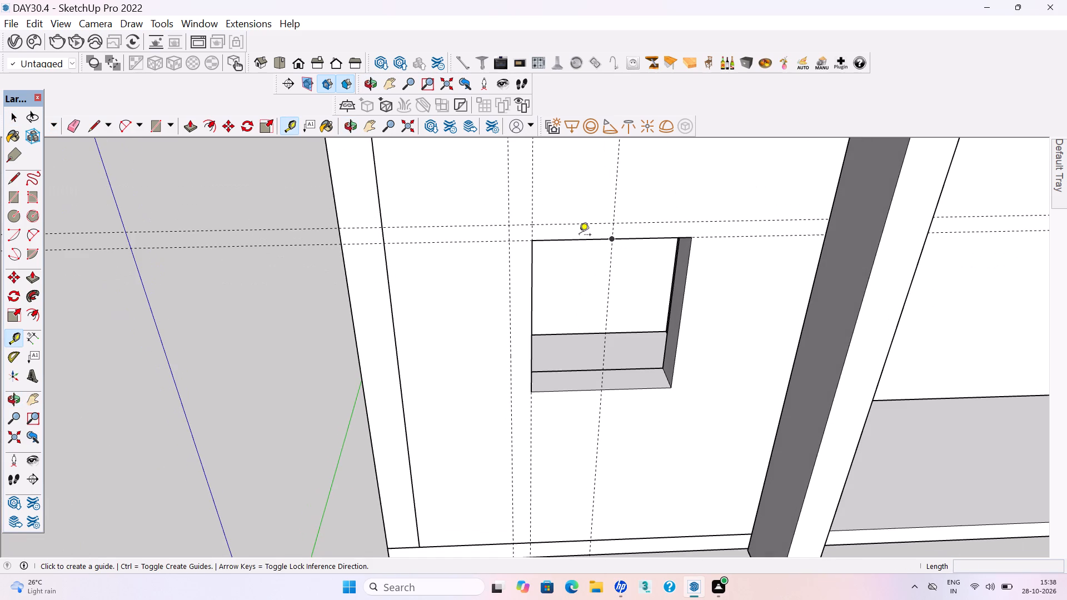
left_click(578, 241)
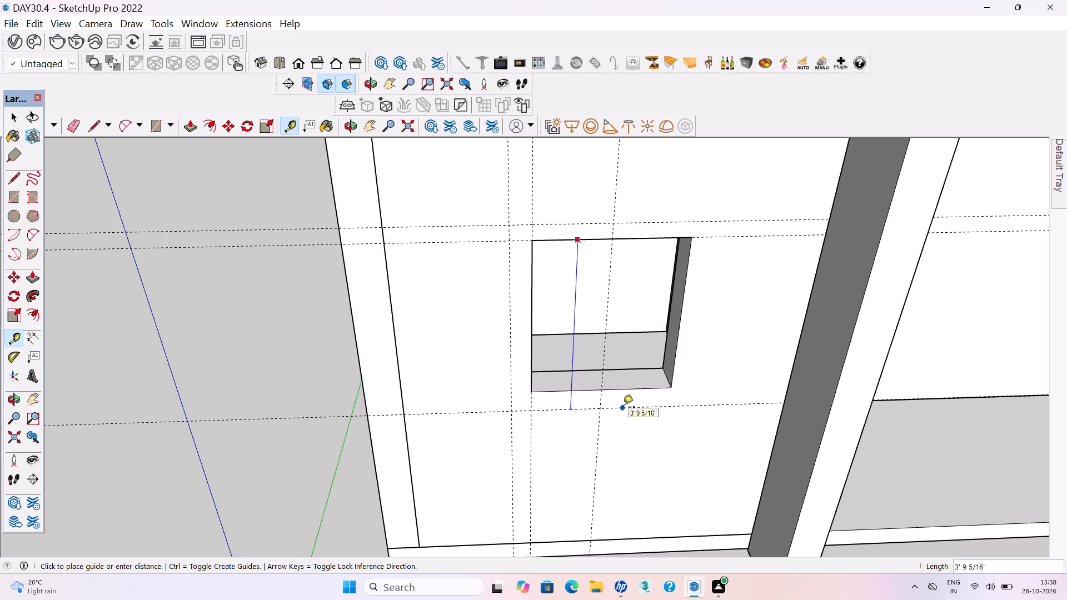
left_click(621, 407)
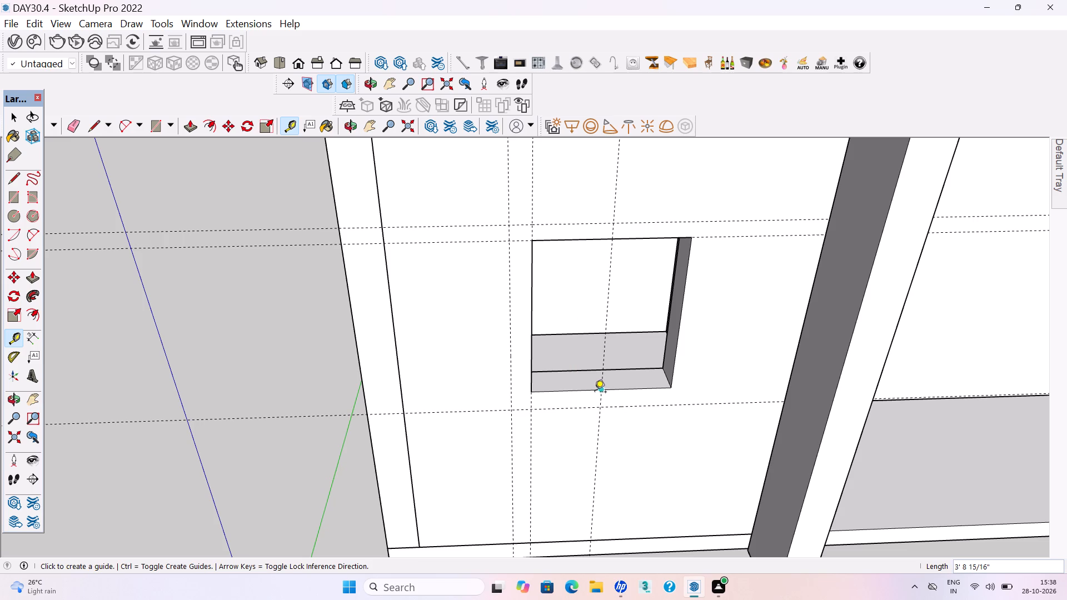
left_click(585, 393)
left_click(540, 396)
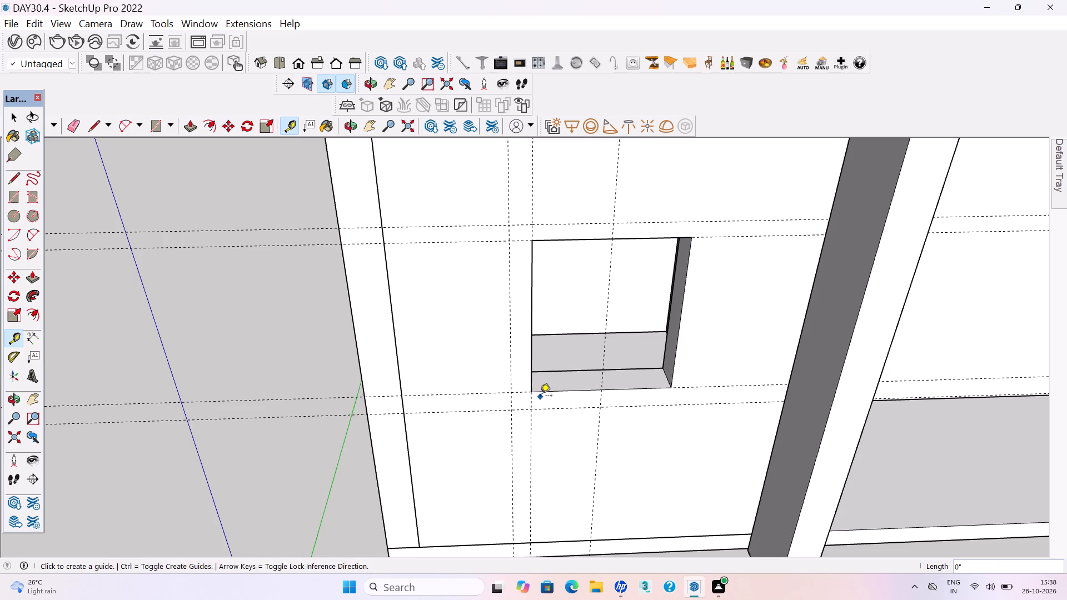
key("space")
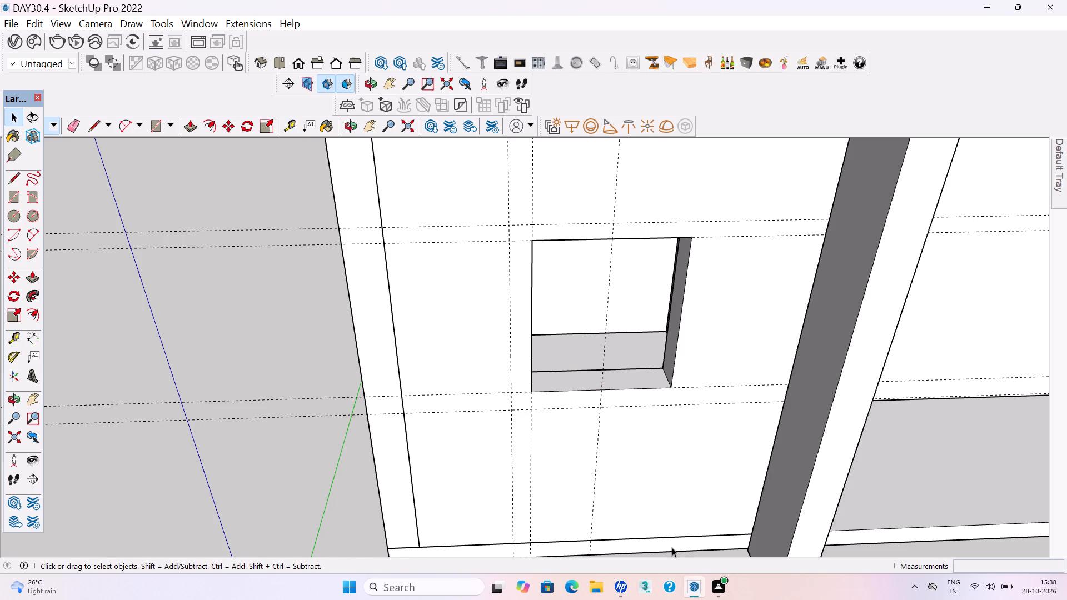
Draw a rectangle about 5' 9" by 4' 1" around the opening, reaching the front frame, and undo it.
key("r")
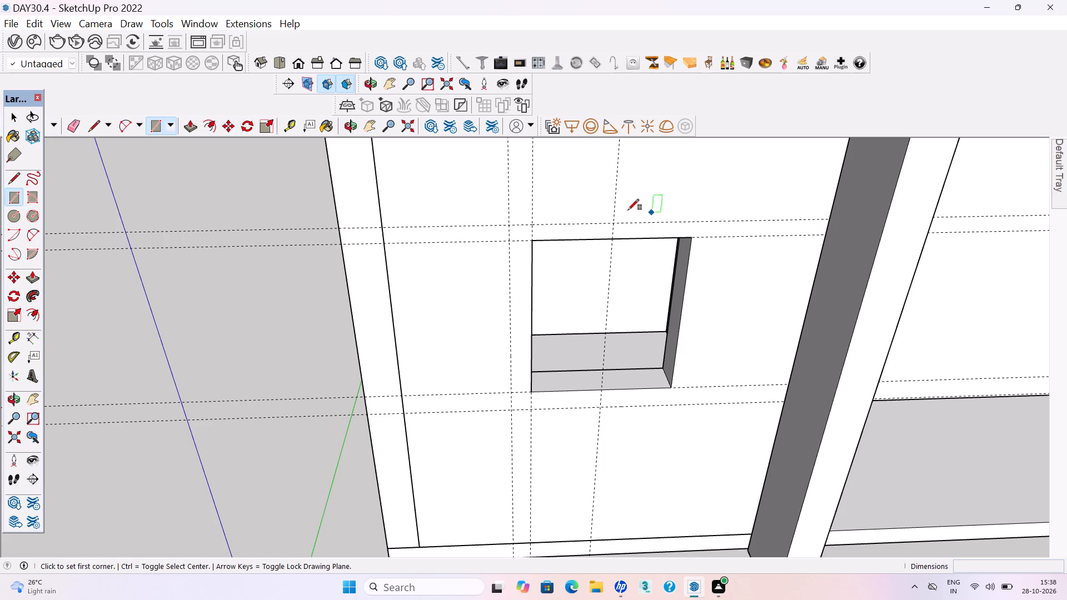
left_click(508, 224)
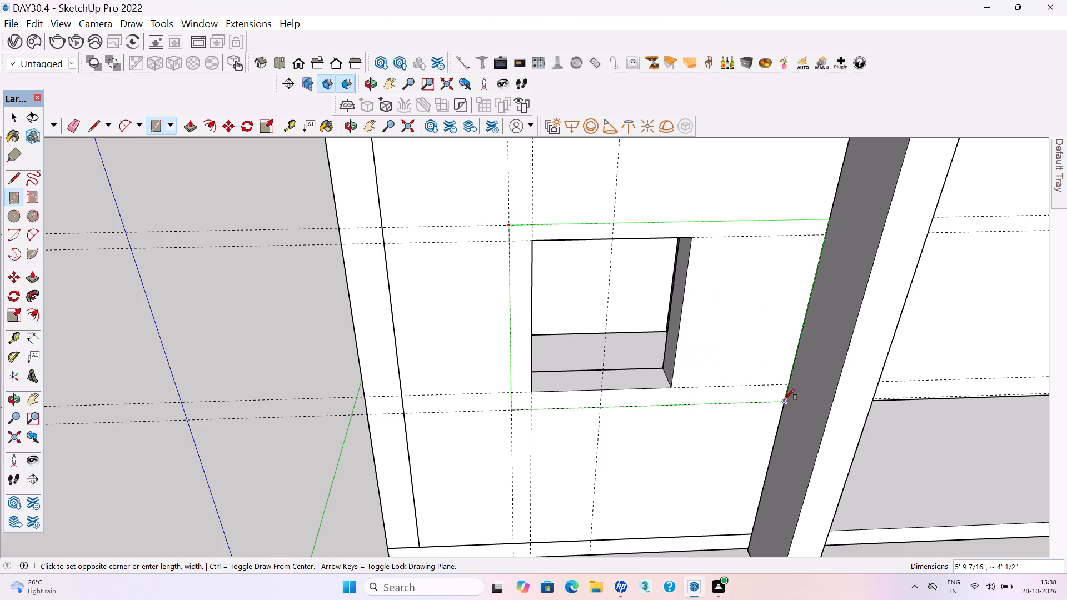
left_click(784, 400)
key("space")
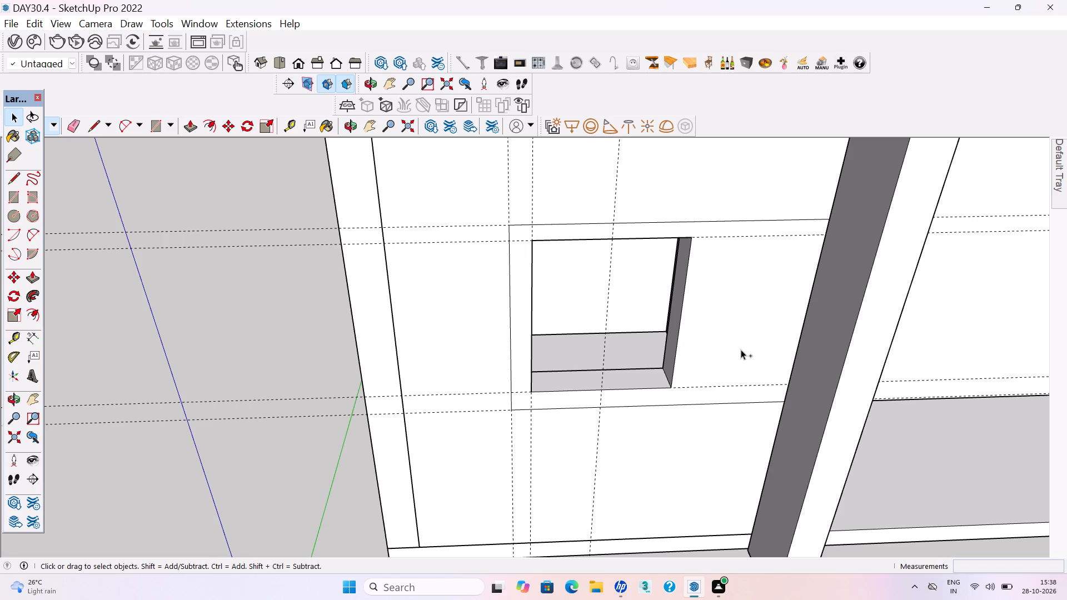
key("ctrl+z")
Draw a rectangle around the opening from the upper-left outer guide intersection to where the lowest guide meets the front frame.
double_click(736, 343)
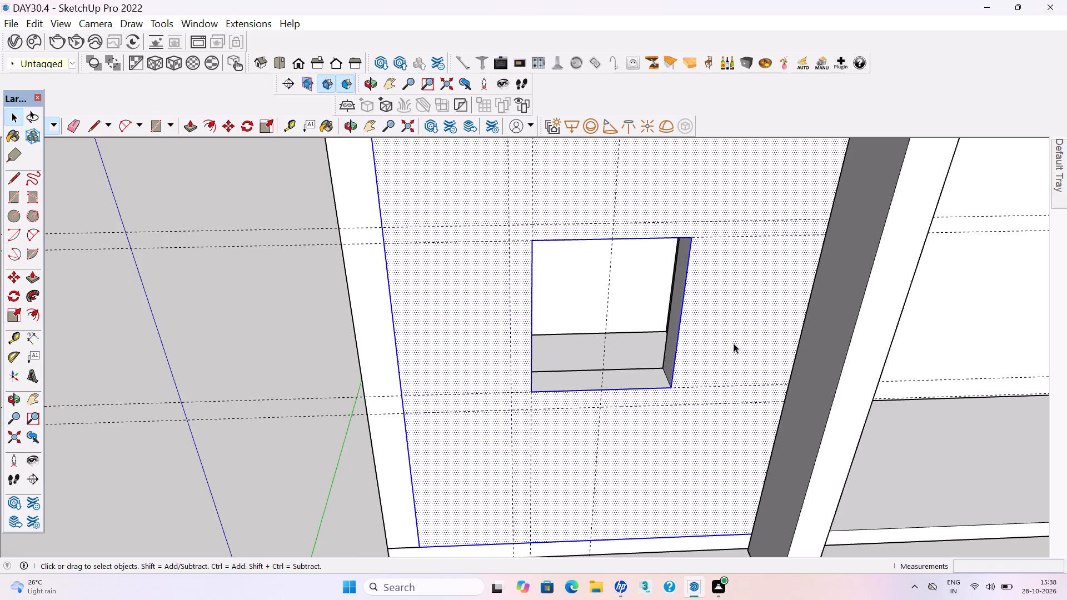
left_click(734, 343)
key("r")
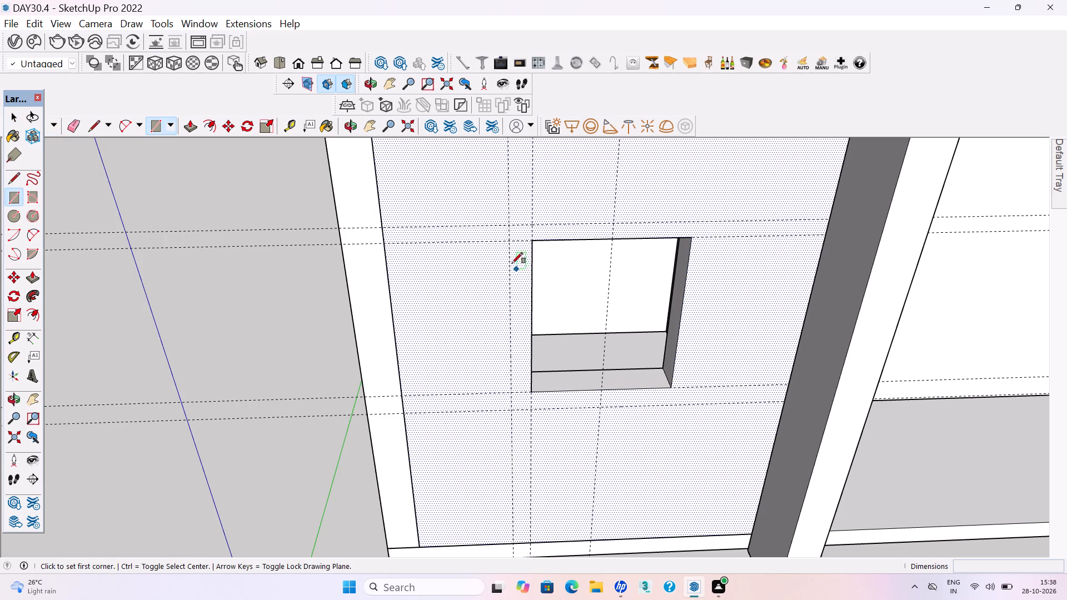
left_click(508, 227)
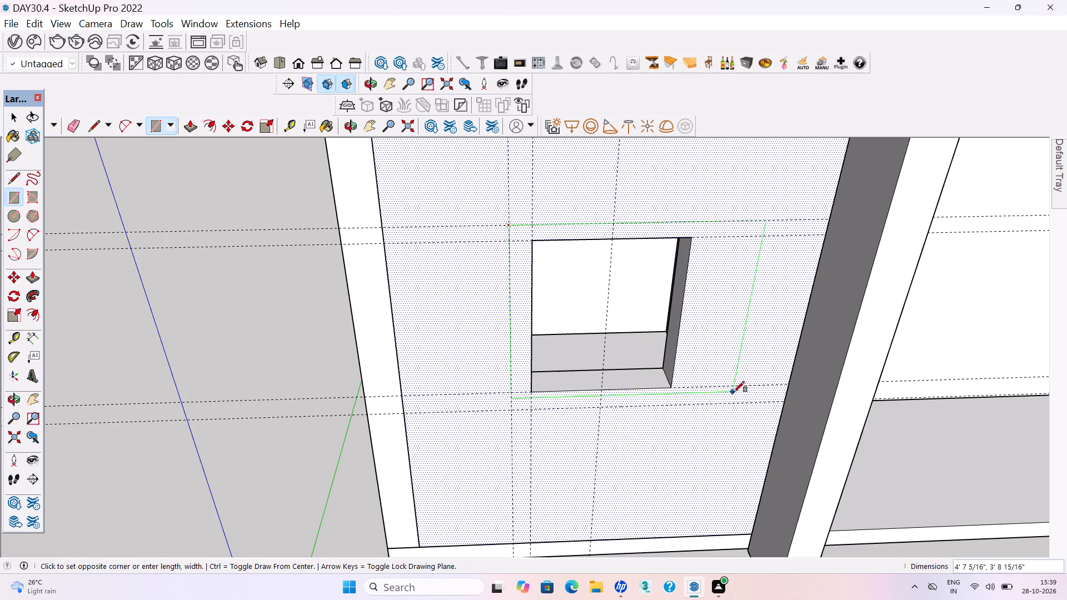
left_click(784, 404)
key("space")
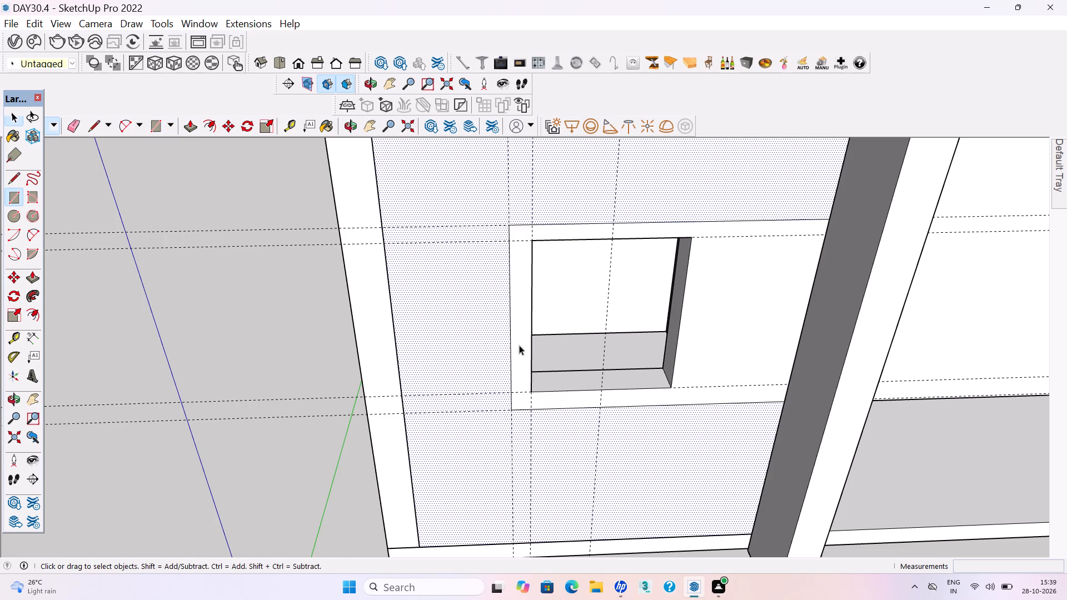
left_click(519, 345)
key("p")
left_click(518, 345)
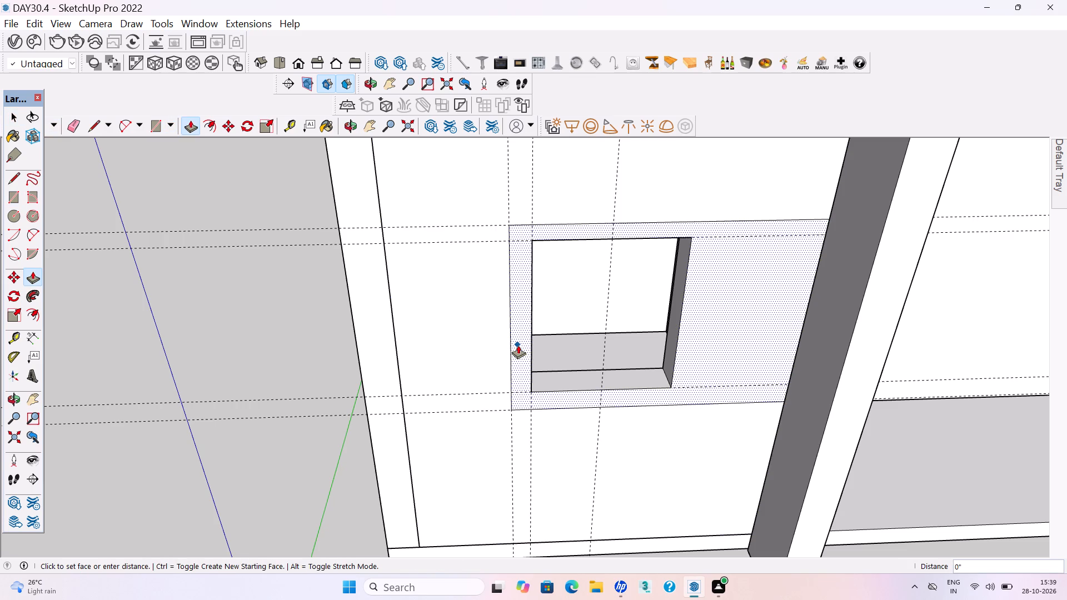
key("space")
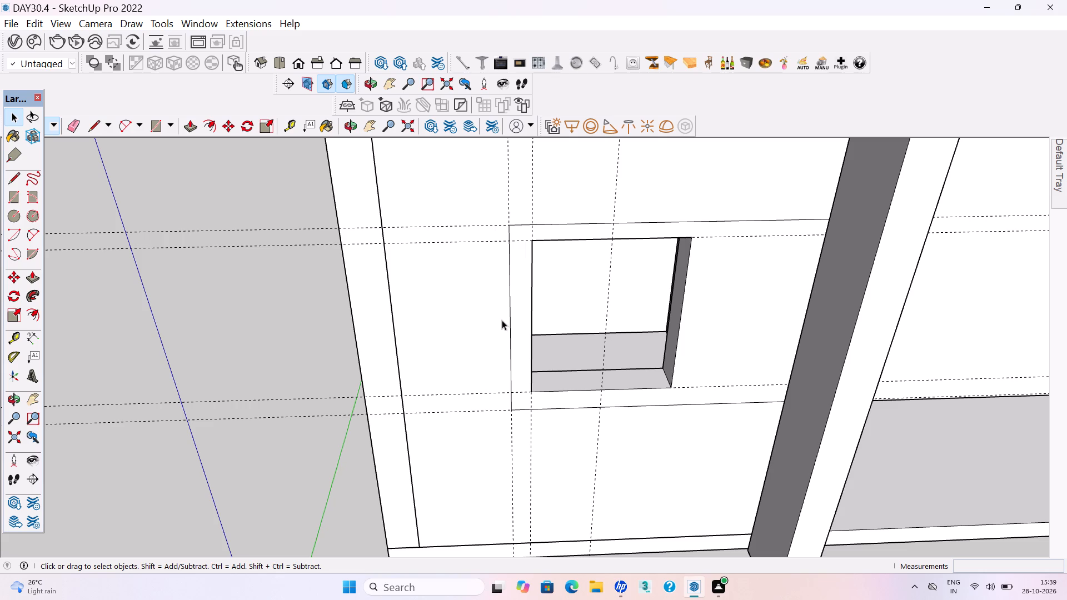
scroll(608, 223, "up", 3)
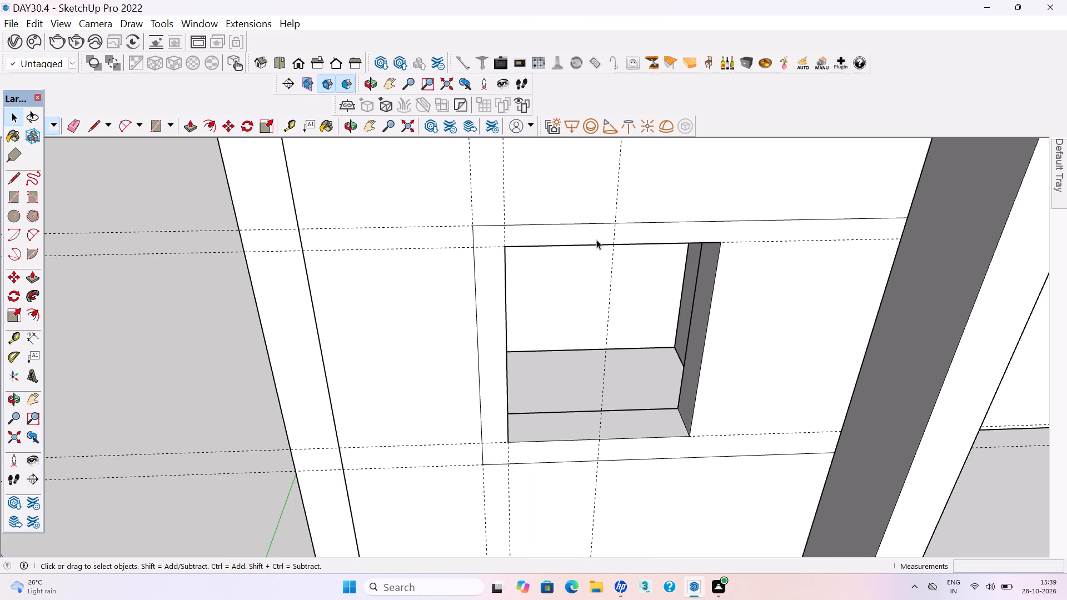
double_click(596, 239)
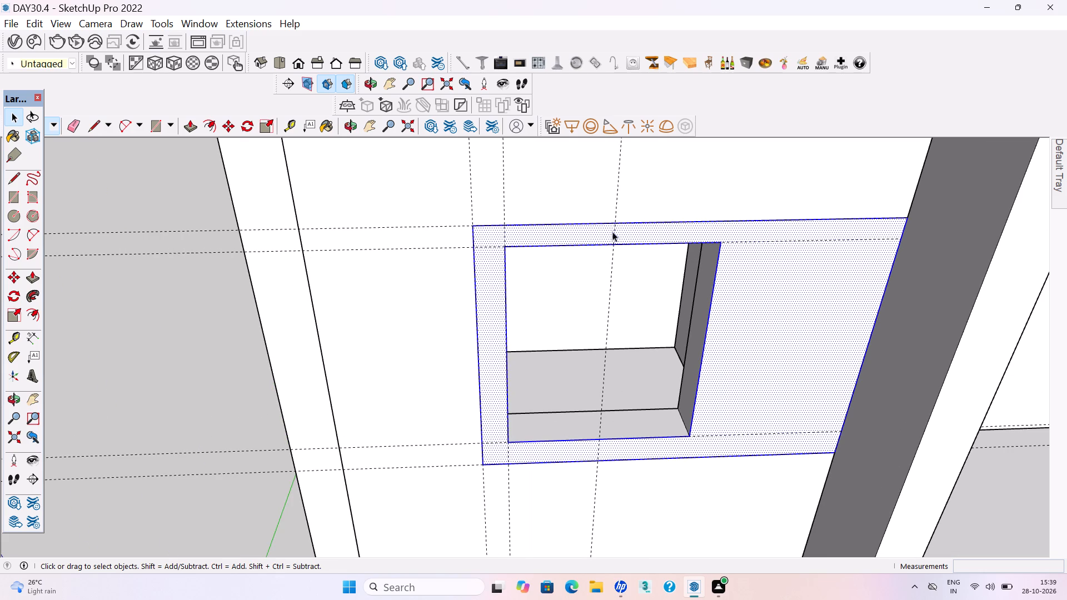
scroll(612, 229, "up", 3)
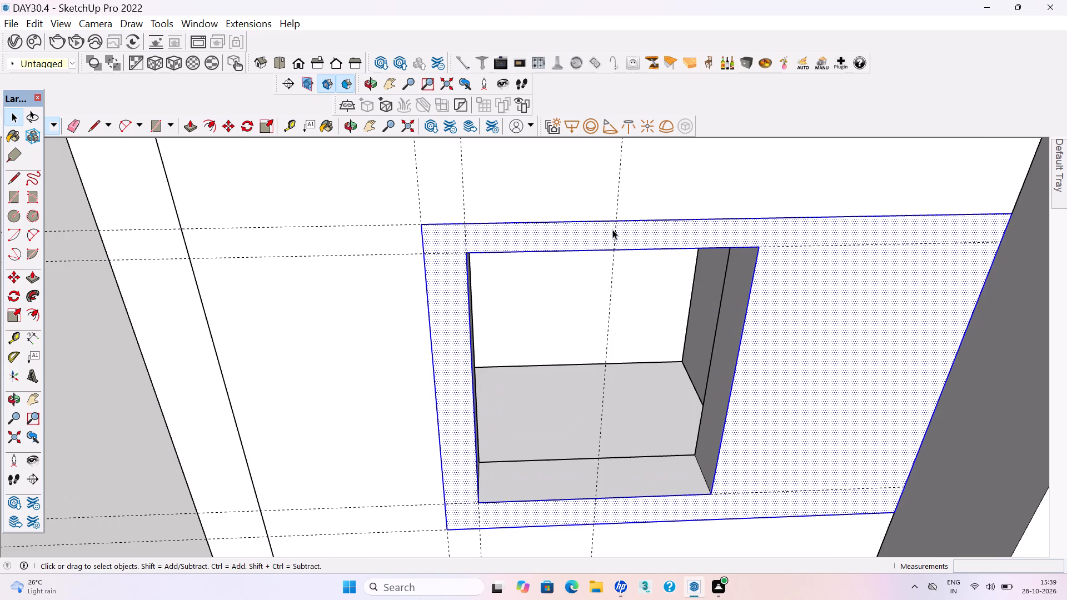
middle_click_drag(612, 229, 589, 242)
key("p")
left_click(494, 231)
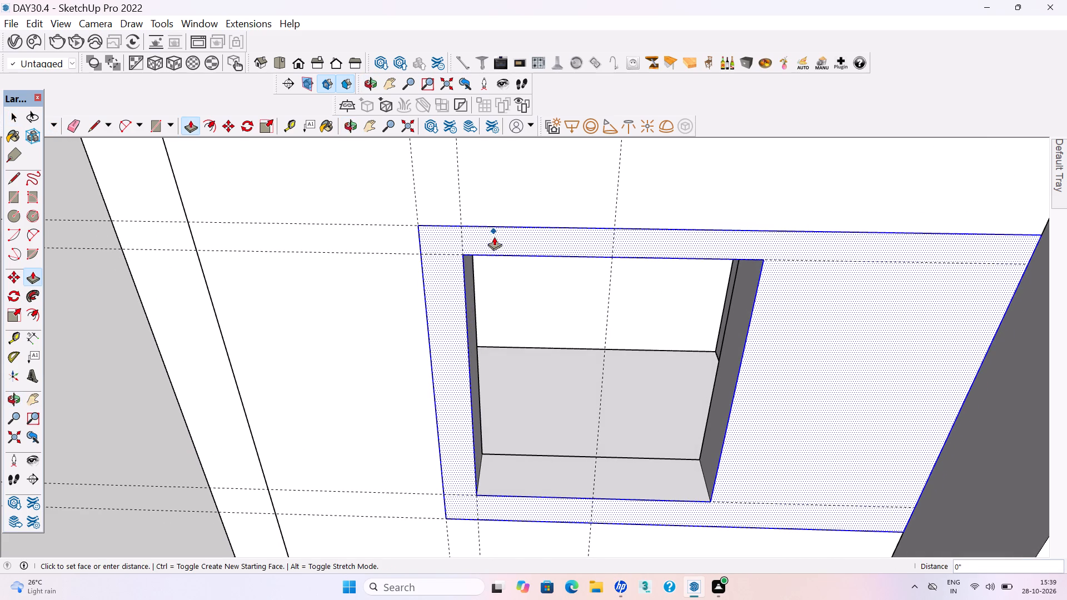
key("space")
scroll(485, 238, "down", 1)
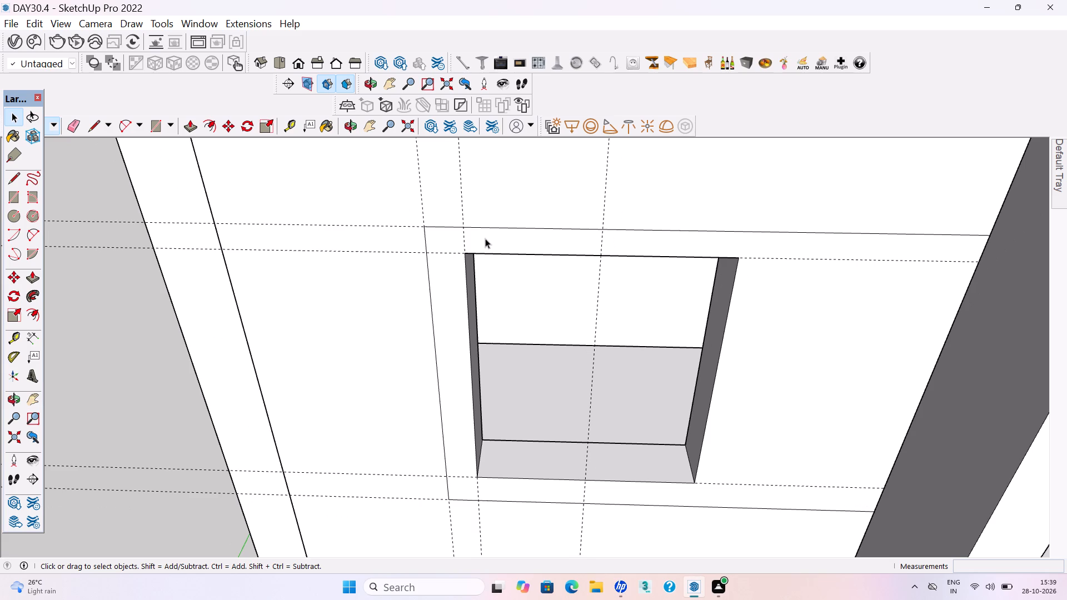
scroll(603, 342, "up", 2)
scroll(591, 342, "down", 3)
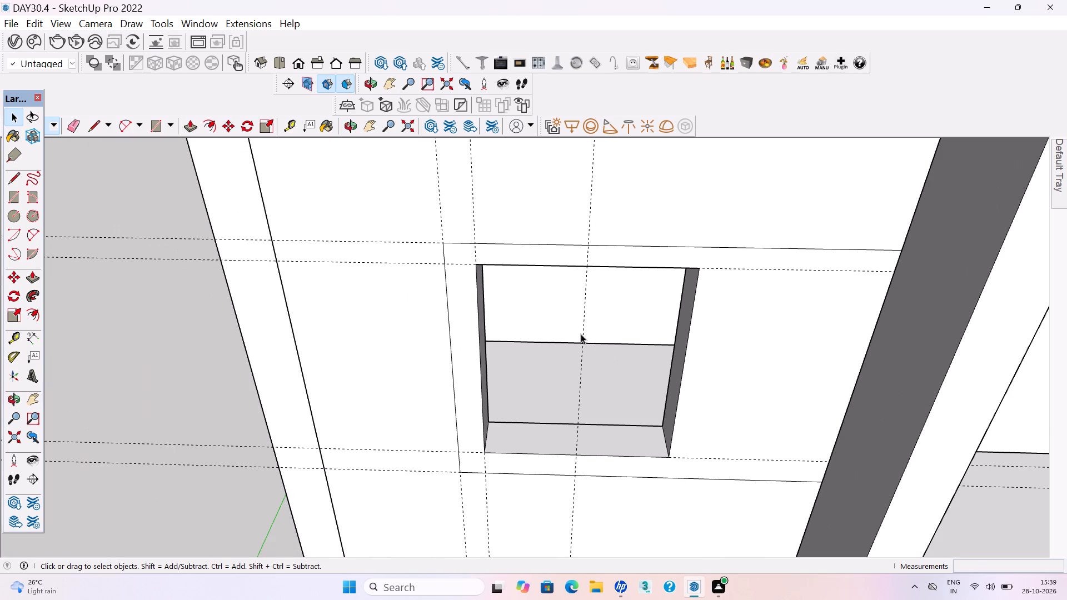
Draw a rectangle 5' 4 1/2" by 3' 3 5/8" from the opening's upper-left corner to where the lower guide meets the front frame.
key("r")
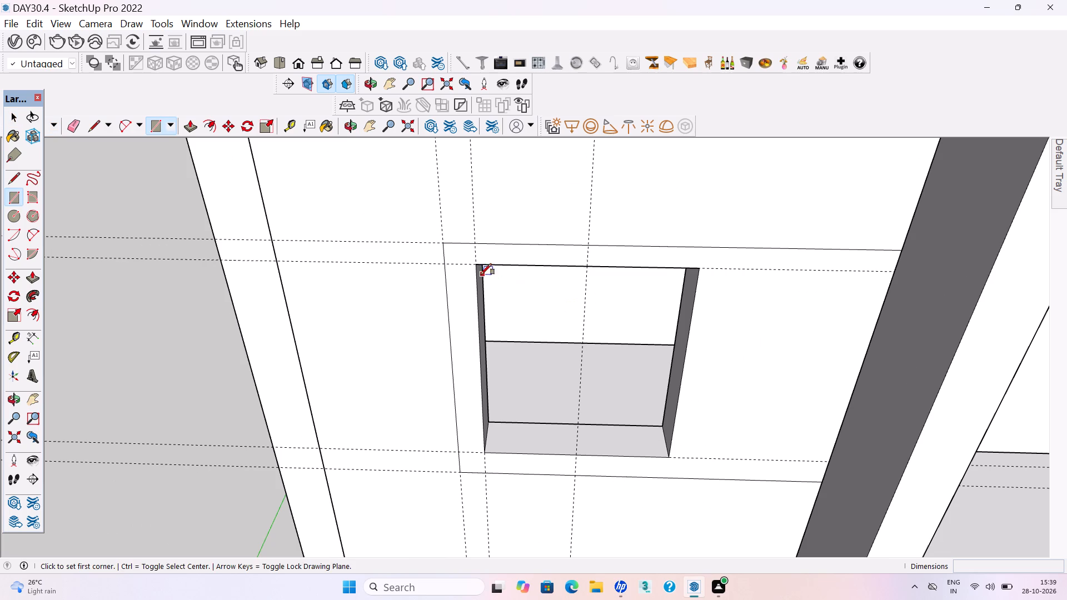
key("space")
double_click(467, 359)
left_click(464, 352)
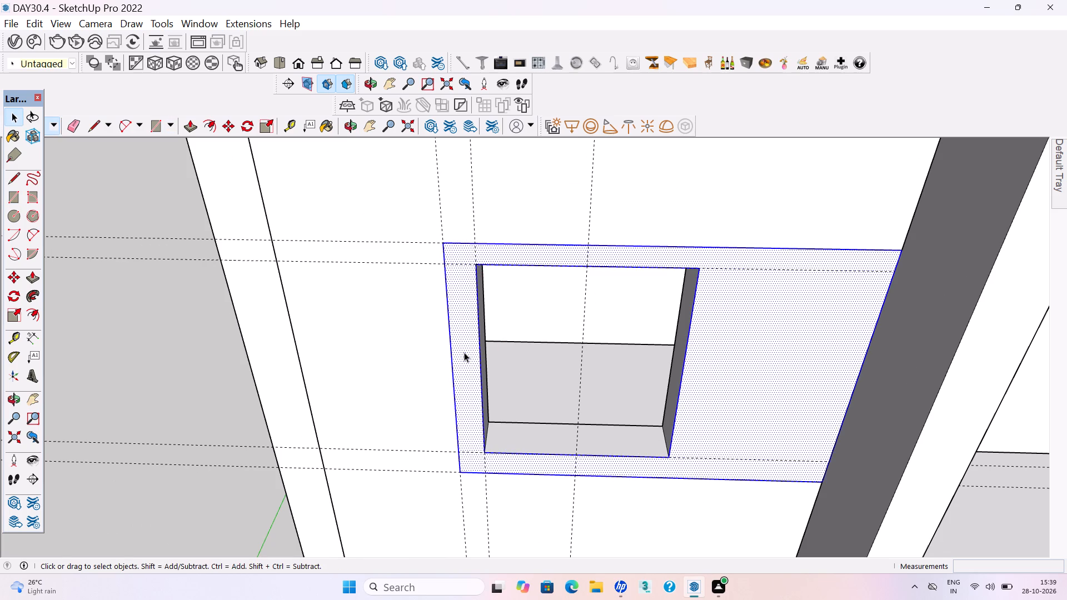
key("r")
left_click(473, 266)
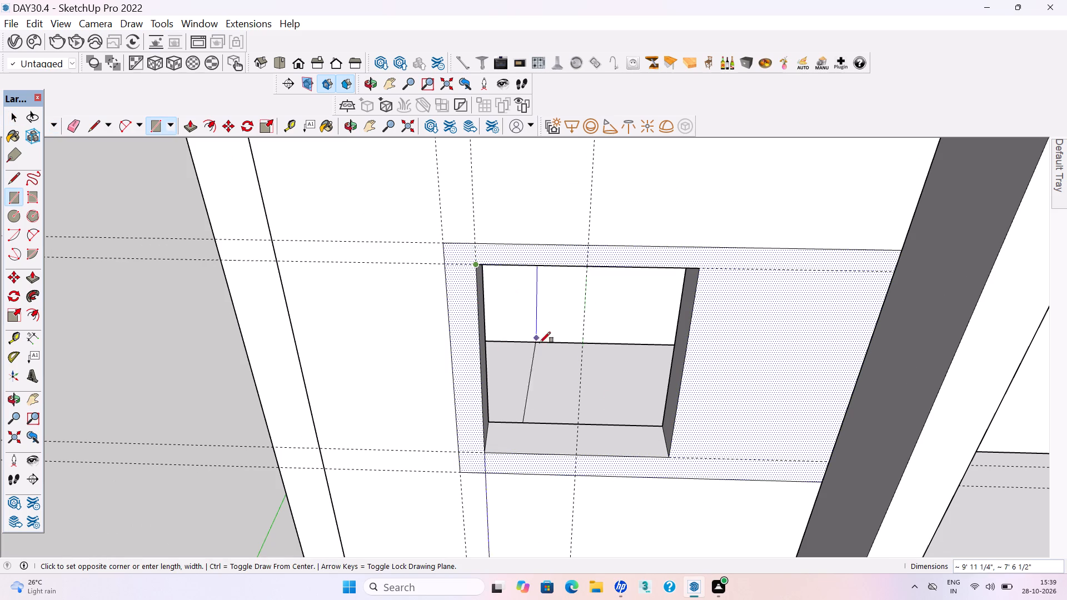
left_click(826, 463)
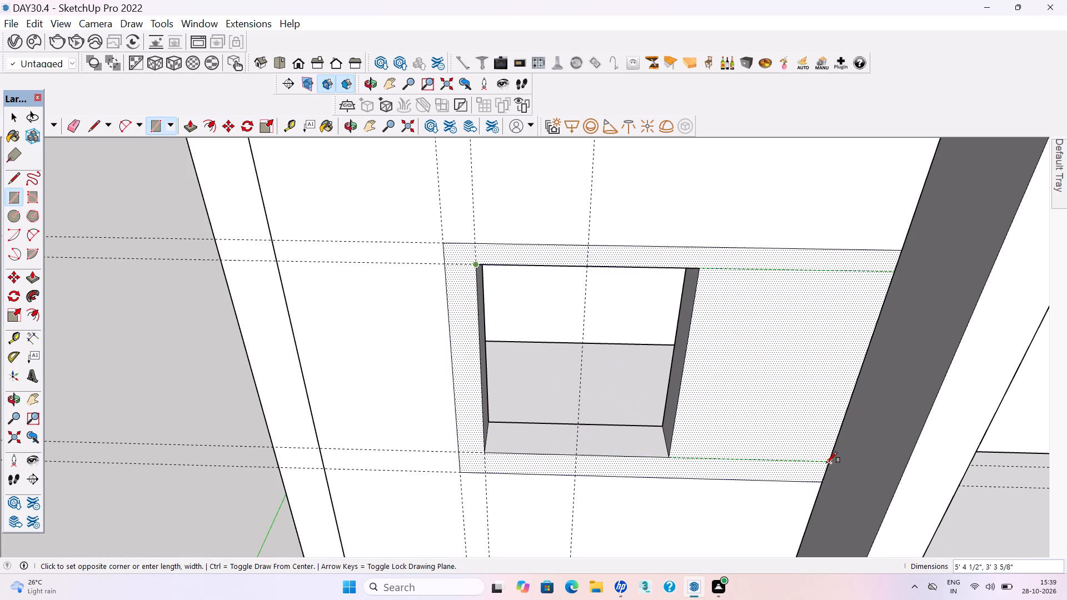
key("space")
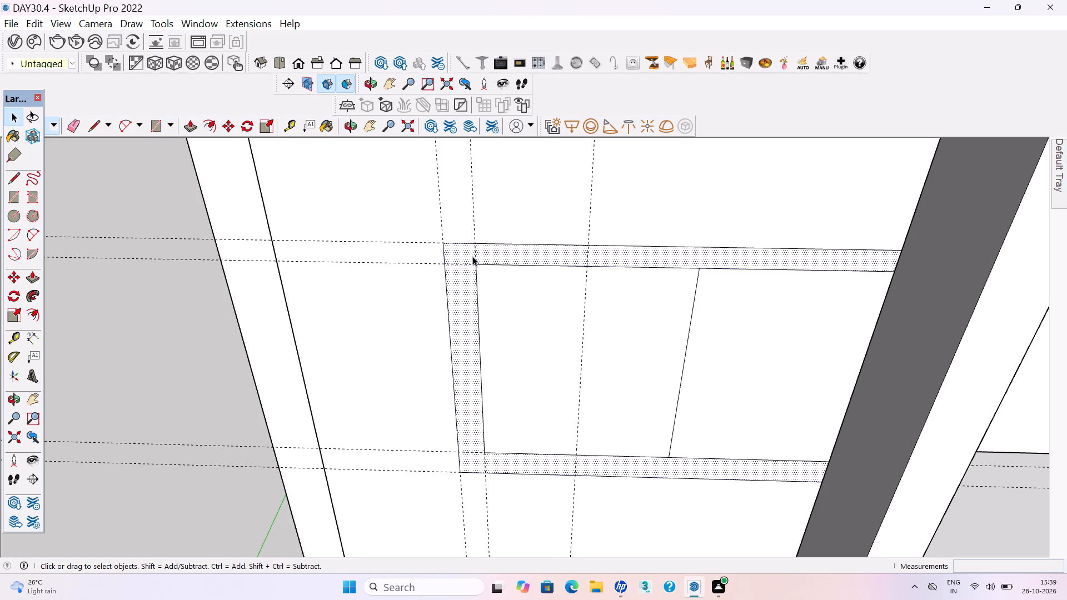
Push/Pull the border face around the window area outward by 1' 3".
key("p")
left_click(456, 251)
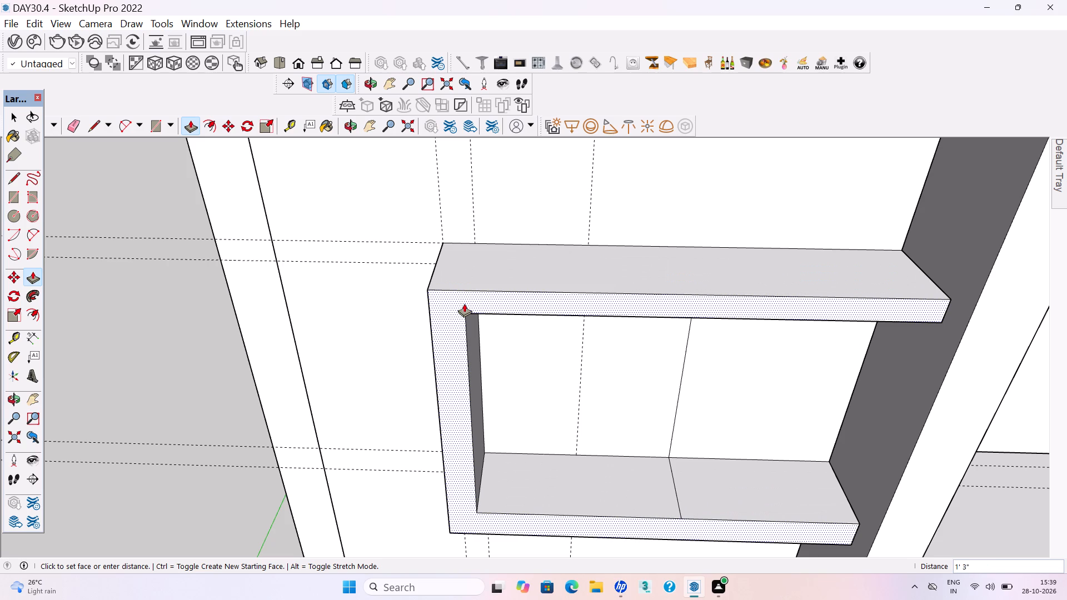
left_click(464, 303)
key("space")
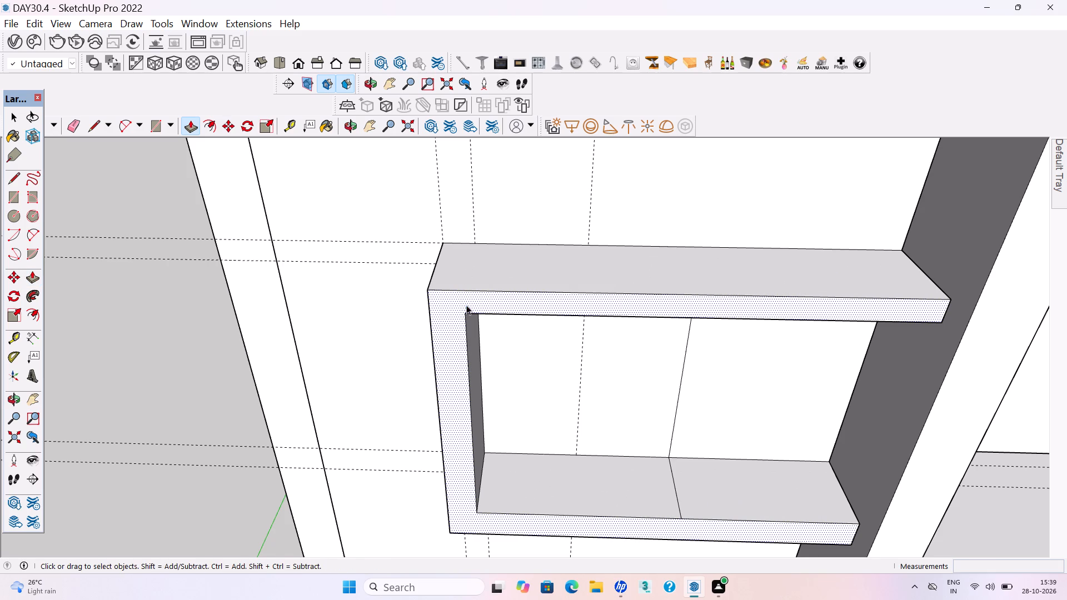
Draw a 3' 3 5/8" by 2' 5 3/4" rectangle inside the border between the dividing line and the front frame, and group it.
scroll(469, 308, "down", 2)
middle_click_drag(505, 322, 503, 263)
scroll(642, 311, "up", 3)
middle_click_drag(699, 325, 702, 284)
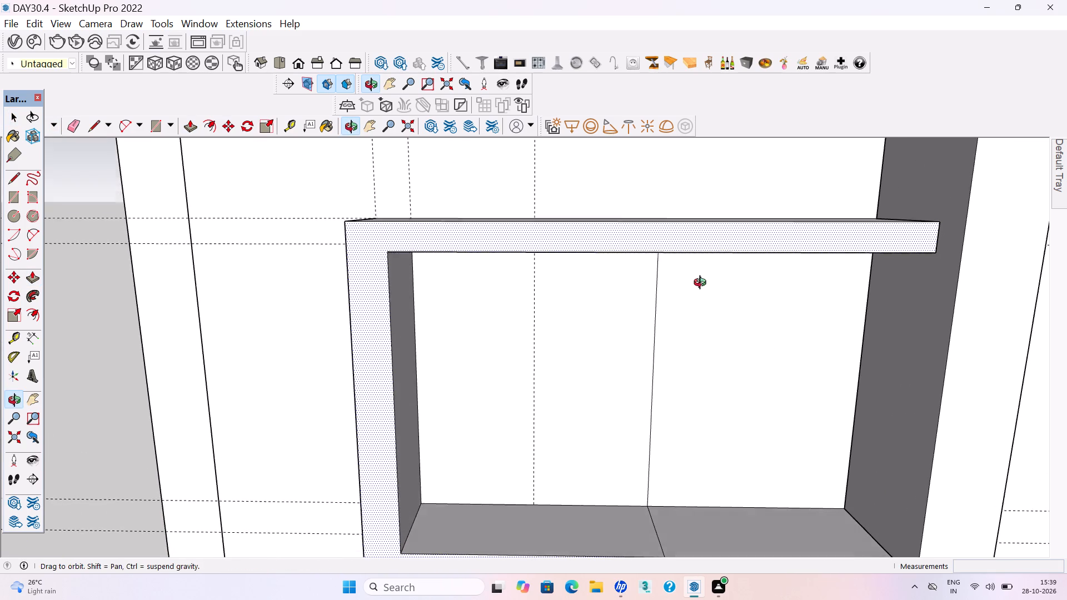
middle_click_drag(702, 284, 702, 277)
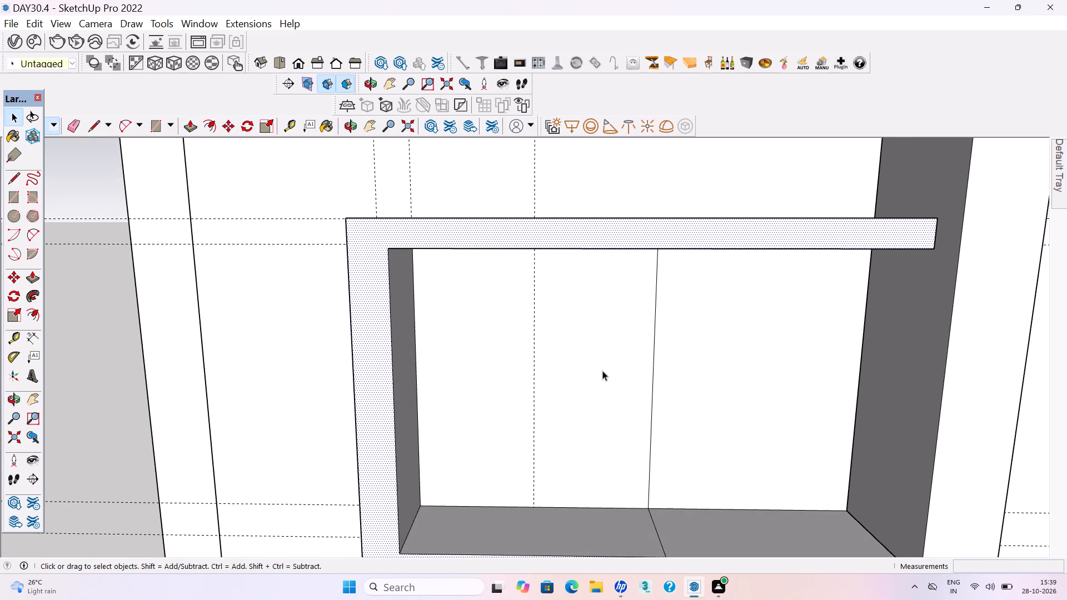
key("r")
middle_click_drag(678, 288, 683, 251)
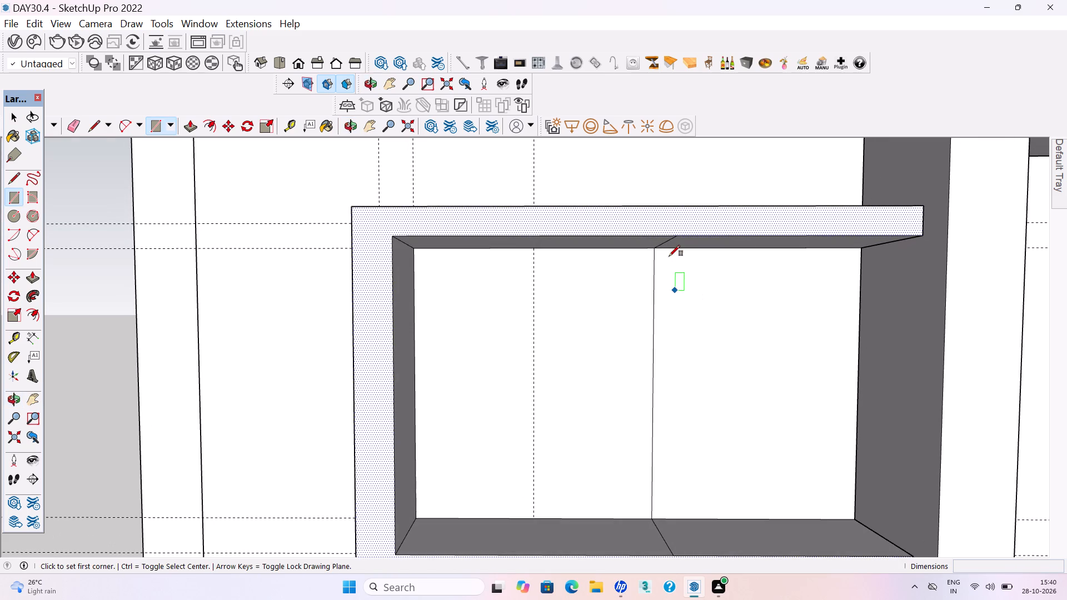
left_click(656, 249)
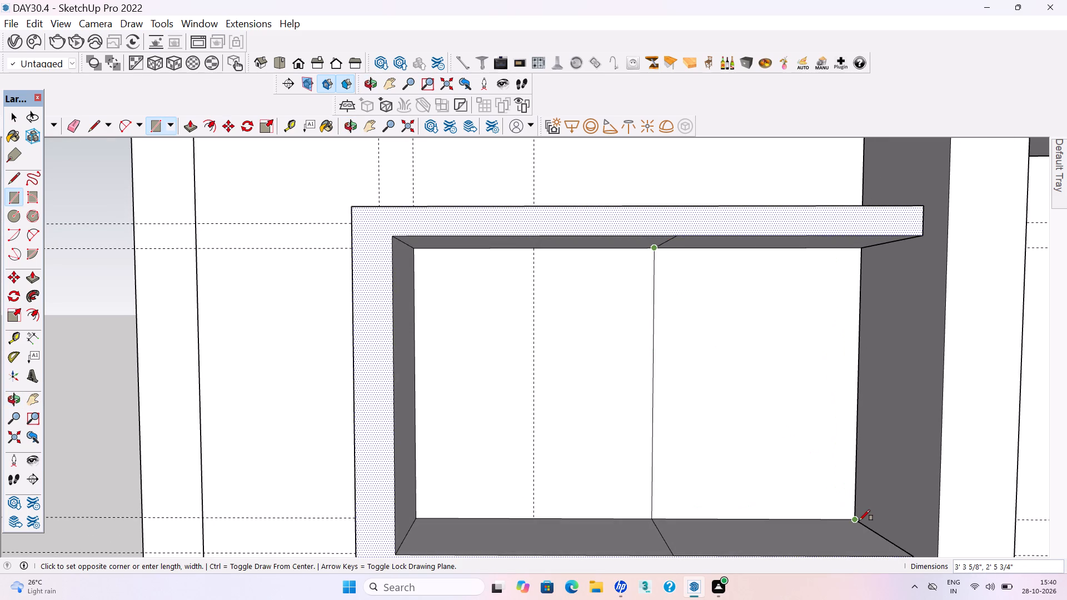
left_click(859, 521)
key("space")
double_click(781, 448)
right_click(779, 446)
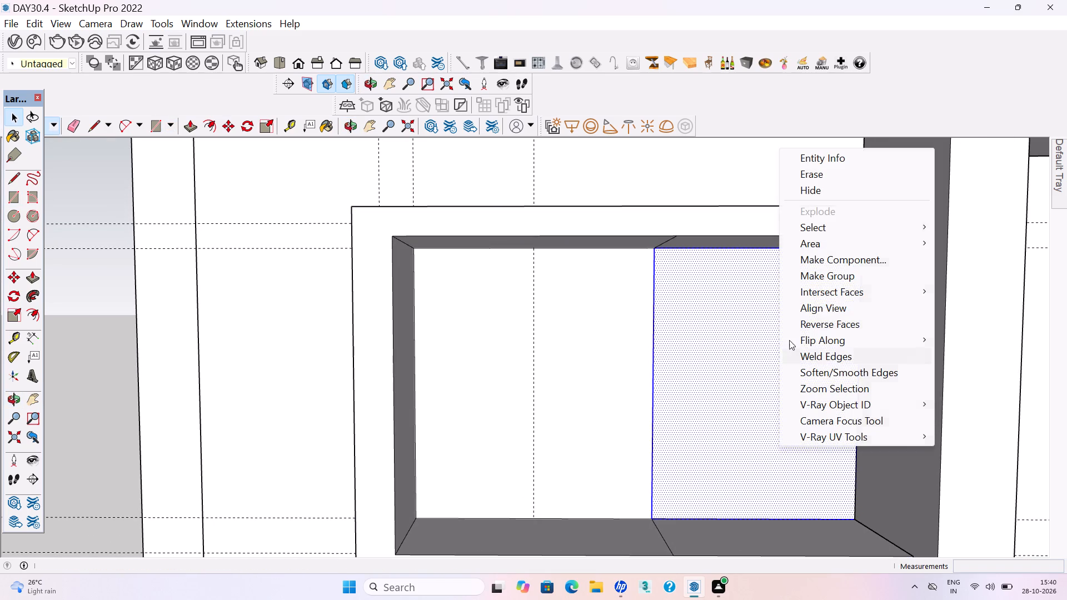
left_click(821, 275)
Extrude the face inside the new panel group outward into a thin slab and leave the group.
double_click(728, 444)
key("p")
left_click(729, 444)
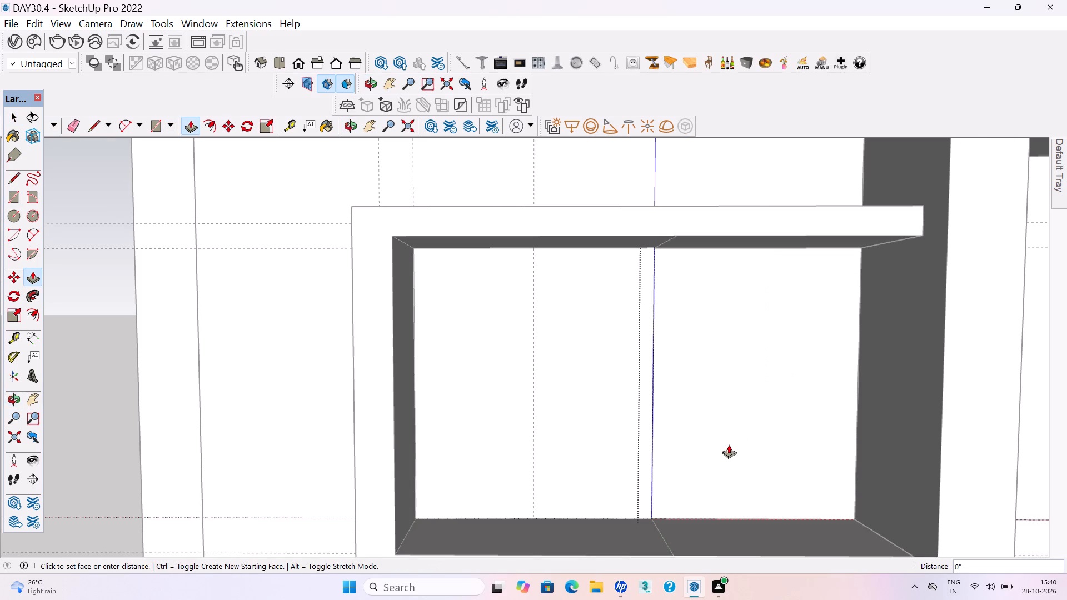
left_click(730, 453)
middle_click_drag(673, 453, 764, 472)
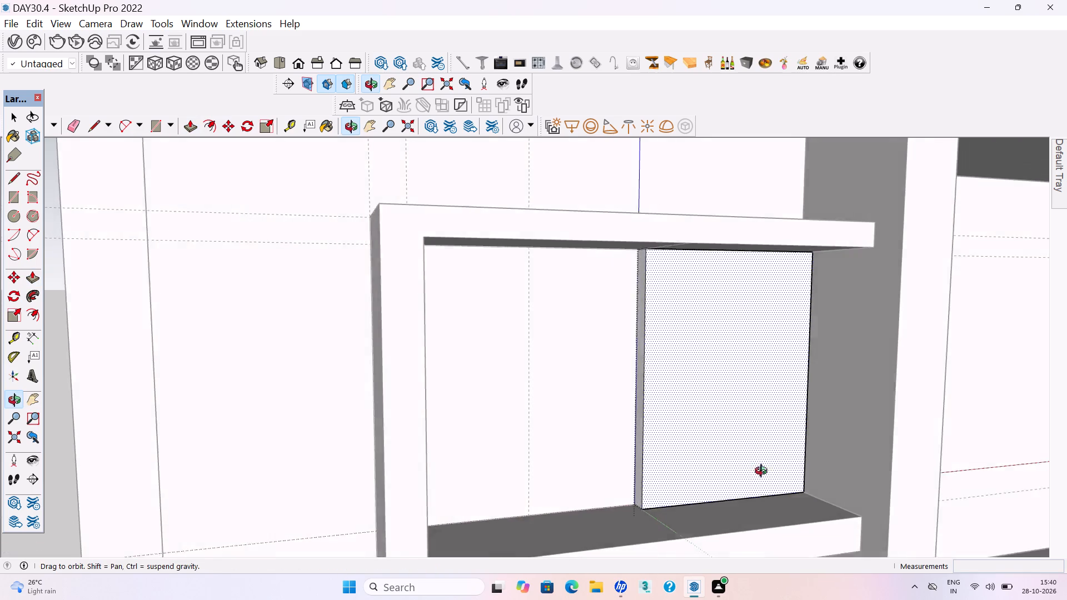
middle_click_drag(764, 472, 770, 496)
key("space")
scroll(565, 443, "down", 5)
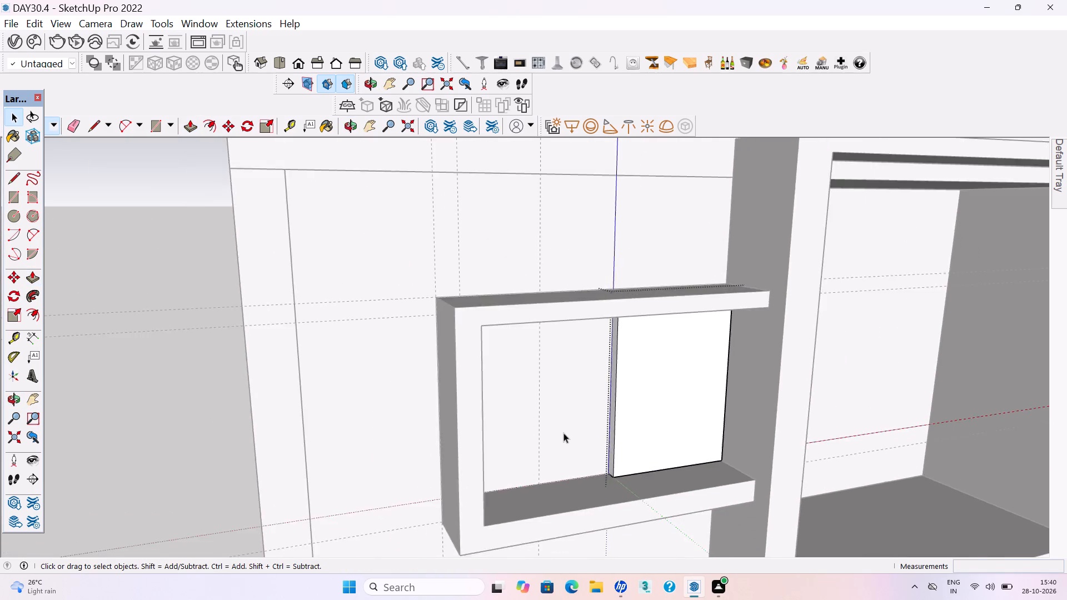
scroll(564, 433, "down", 9)
left_click(282, 292)
Inside the front frame group, draw a line across the left leg's front face from the upper inner corner to the outer edge.
middle_click_drag(470, 372, 323, 388)
scroll(579, 366, "up", 3)
middle_click_drag(600, 391, 677, 386)
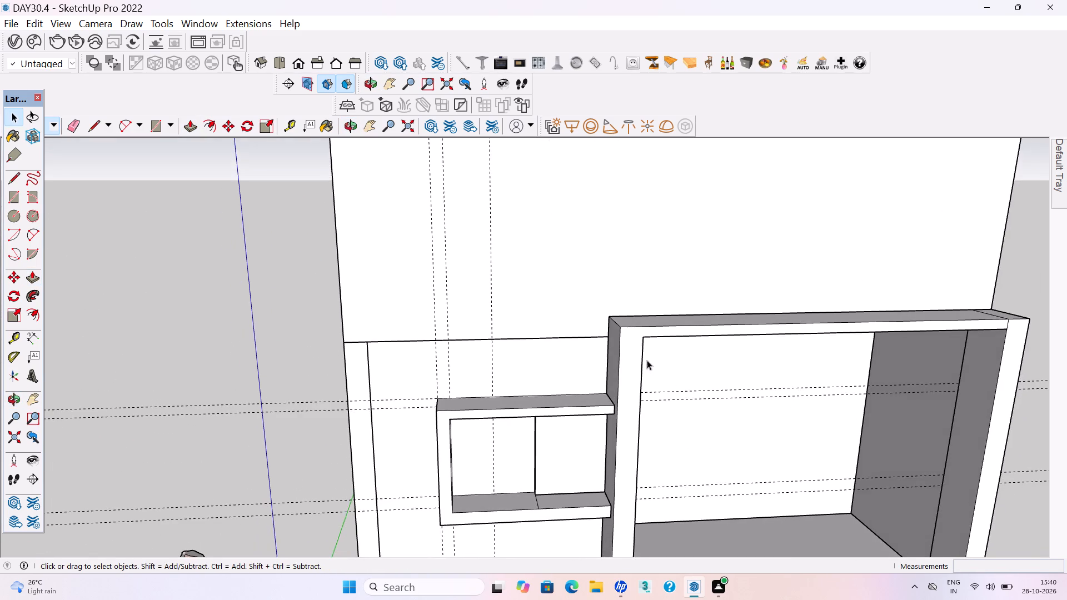
scroll(647, 358, "up", 4)
middle_click_drag(652, 368, 695, 380)
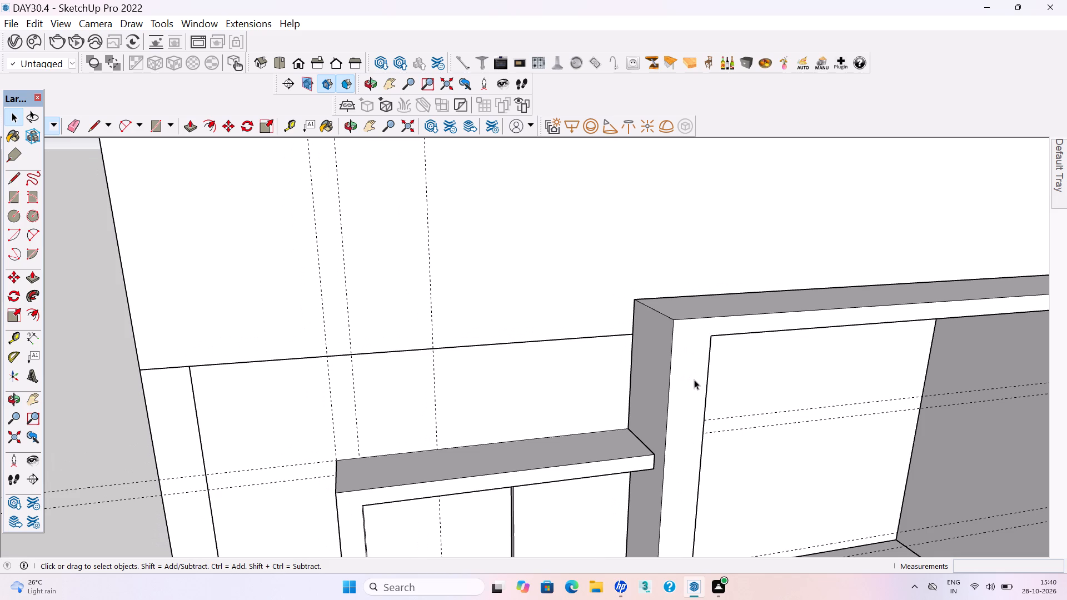
middle_click_drag(692, 379, 667, 385)
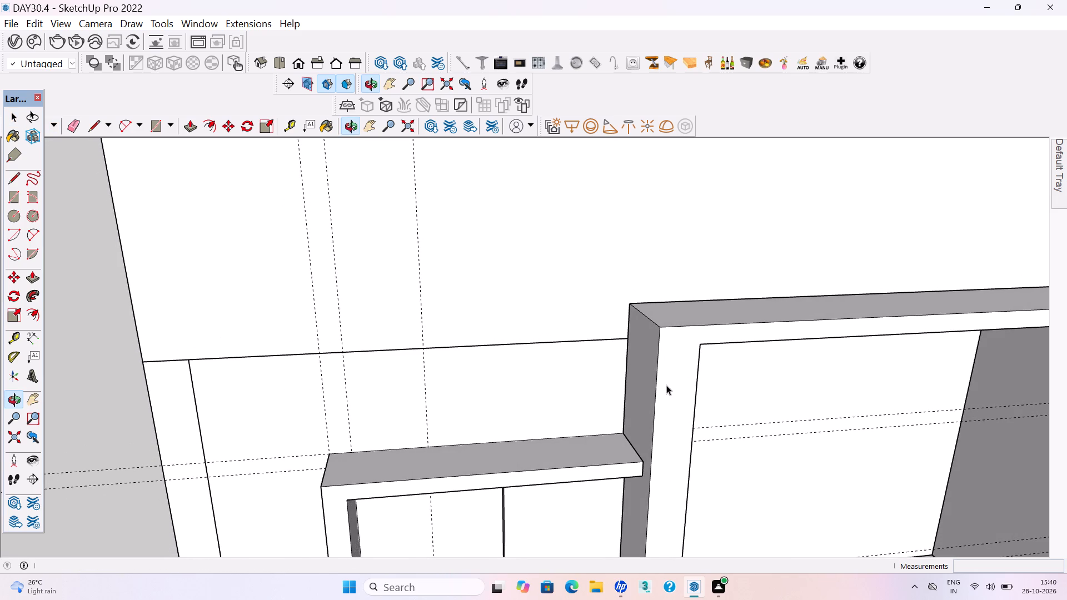
scroll(634, 357, "down", 1)
scroll(659, 398, "up", 1)
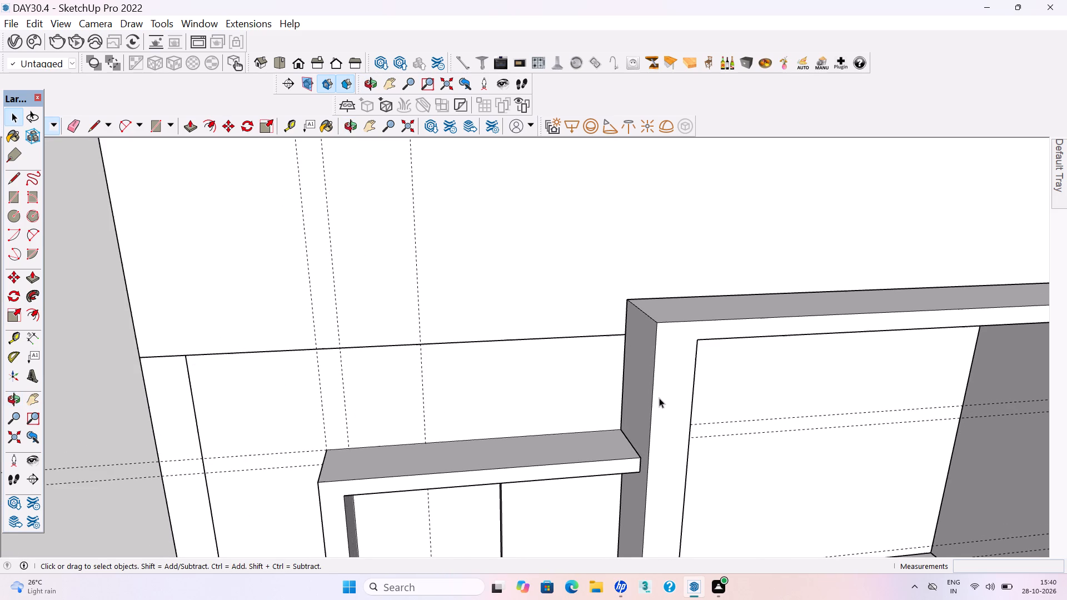
scroll(659, 398, "up", 1)
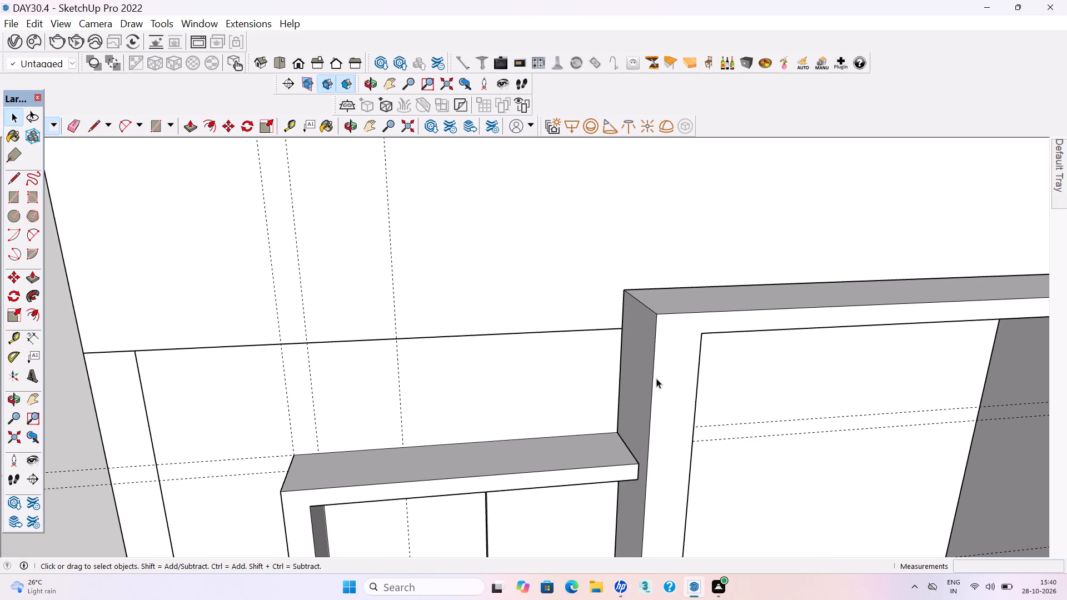
scroll(671, 298, "up", 4)
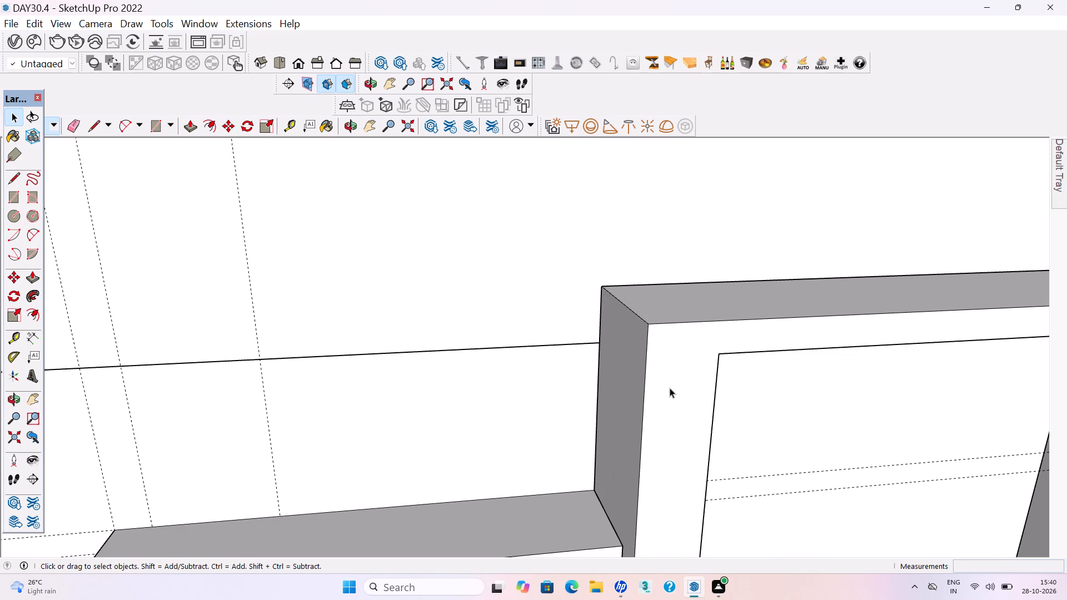
double_click(670, 388)
left_click(669, 388)
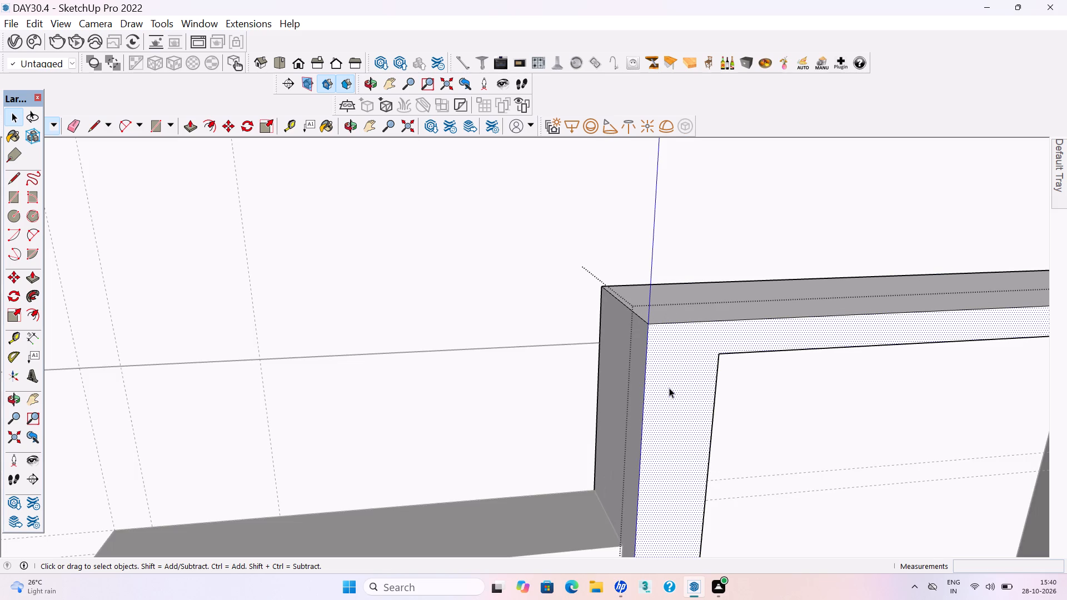
key("l")
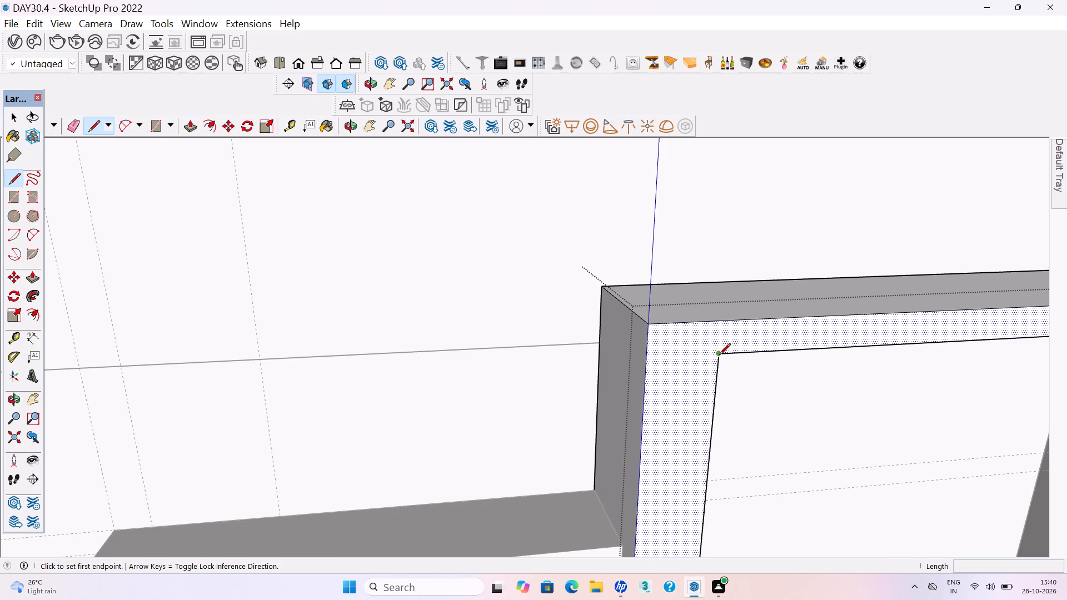
left_click(719, 356)
left_click(645, 361)
key("space")
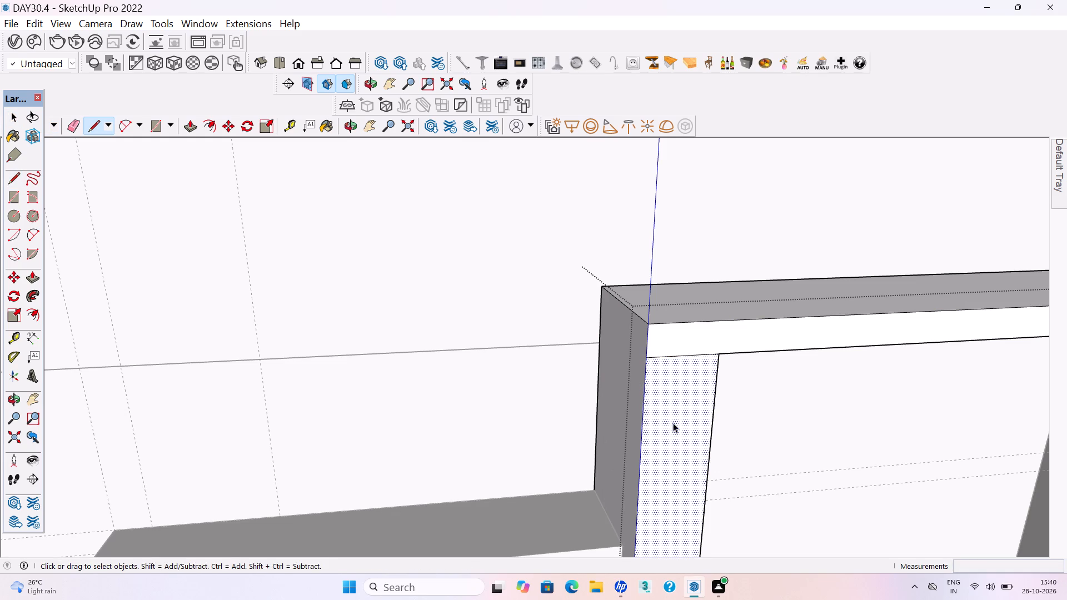
Push the front face of the frame's left leg back 1' 7 7/8", below the top beam, and leave the group.
type("P")
left_click(675, 428)
left_click(603, 359)
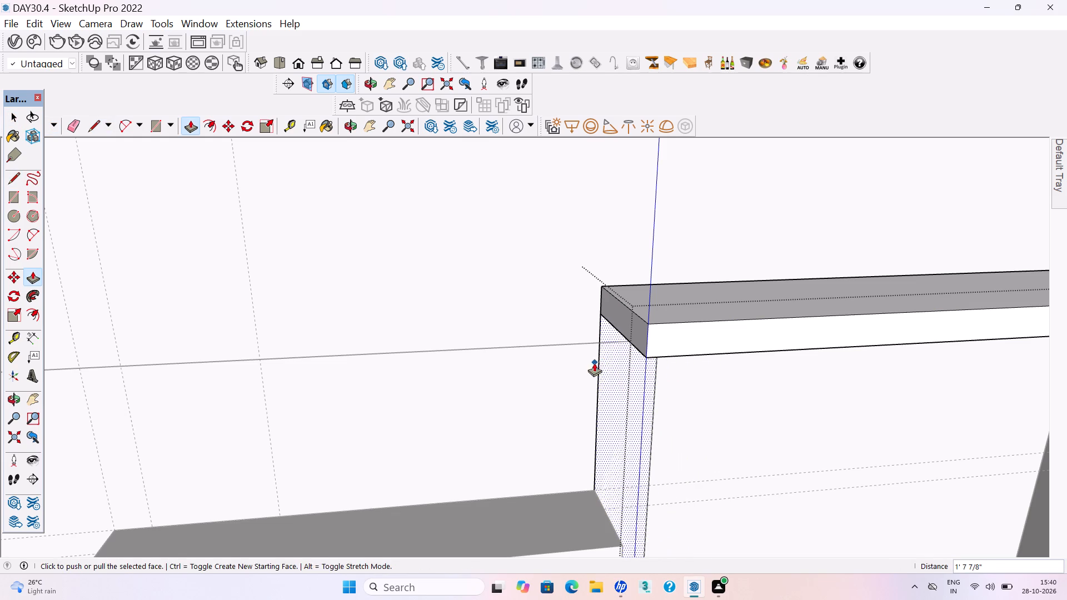
key("space")
scroll(555, 392, "down", 19)
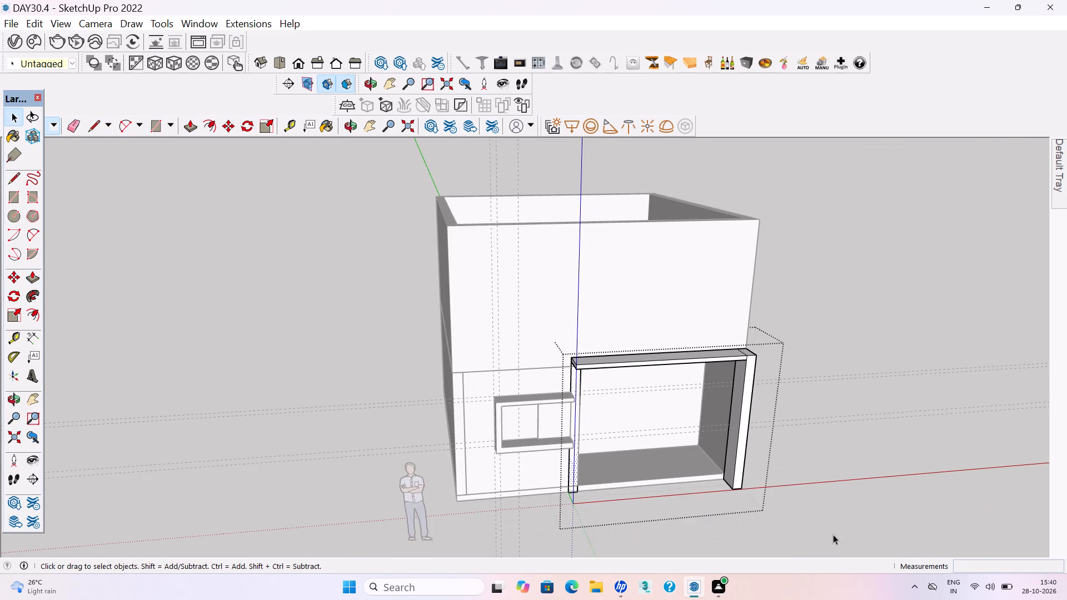
left_click(833, 534)
Save the model.
key("ctrl+s")
key("ctrl+s")
scroll(696, 453, "down", 4)
middle_click_drag(579, 392, 570, 444)
left_click(685, 485)
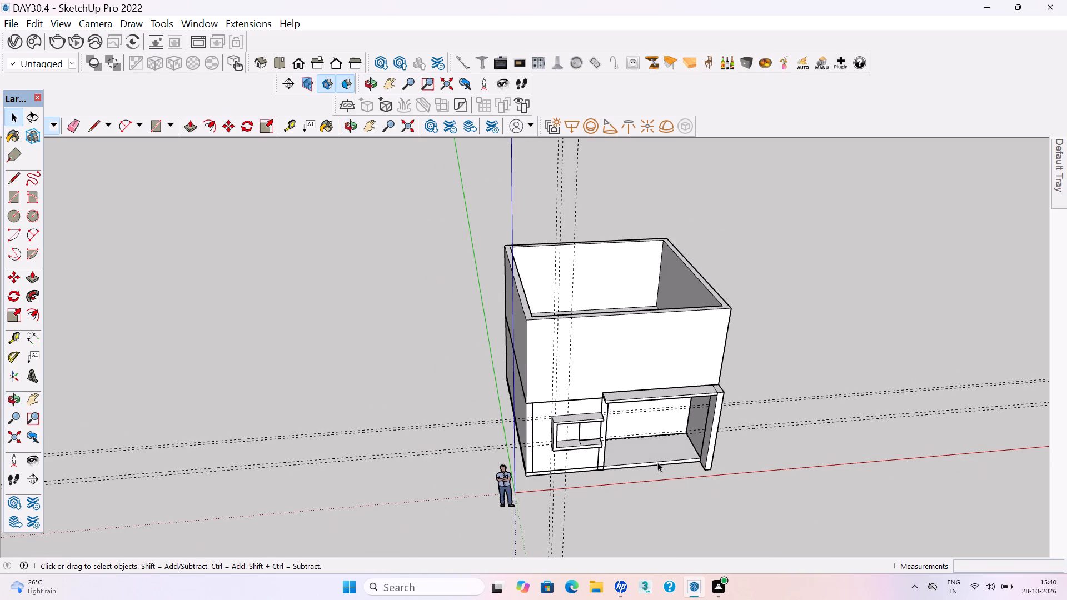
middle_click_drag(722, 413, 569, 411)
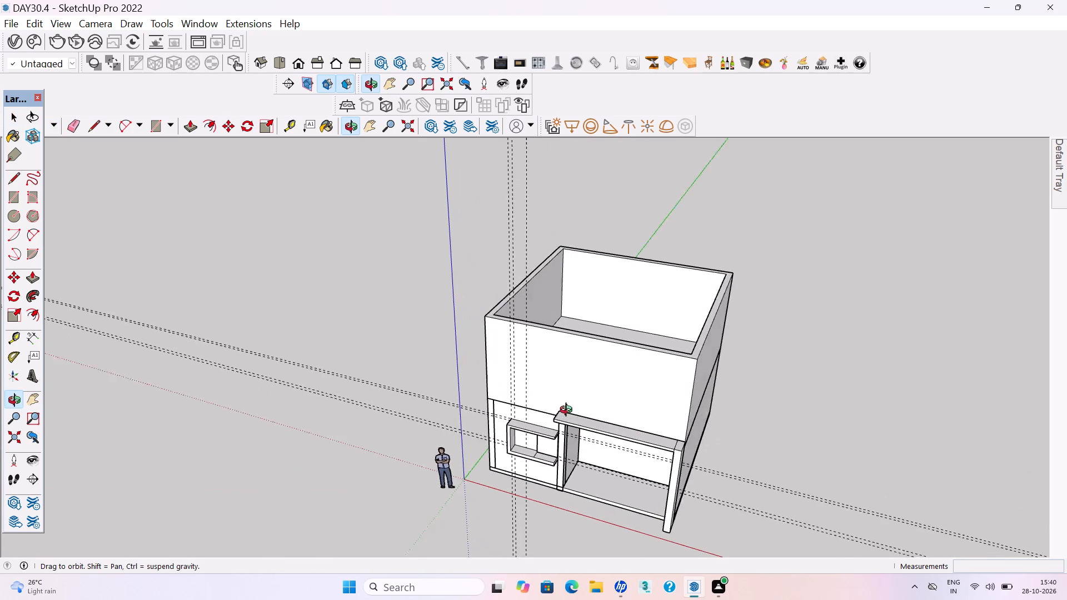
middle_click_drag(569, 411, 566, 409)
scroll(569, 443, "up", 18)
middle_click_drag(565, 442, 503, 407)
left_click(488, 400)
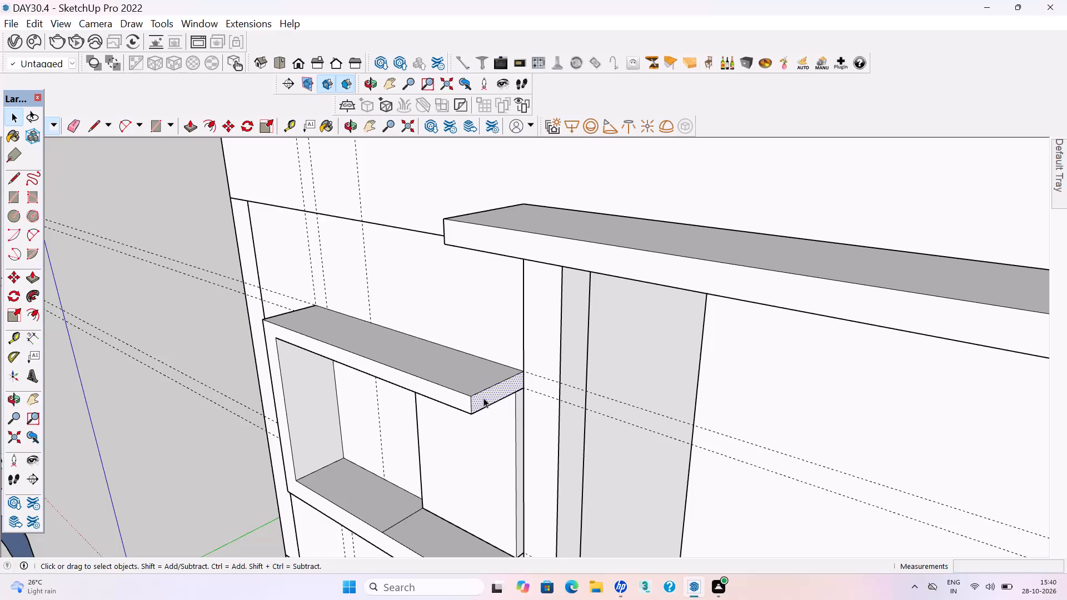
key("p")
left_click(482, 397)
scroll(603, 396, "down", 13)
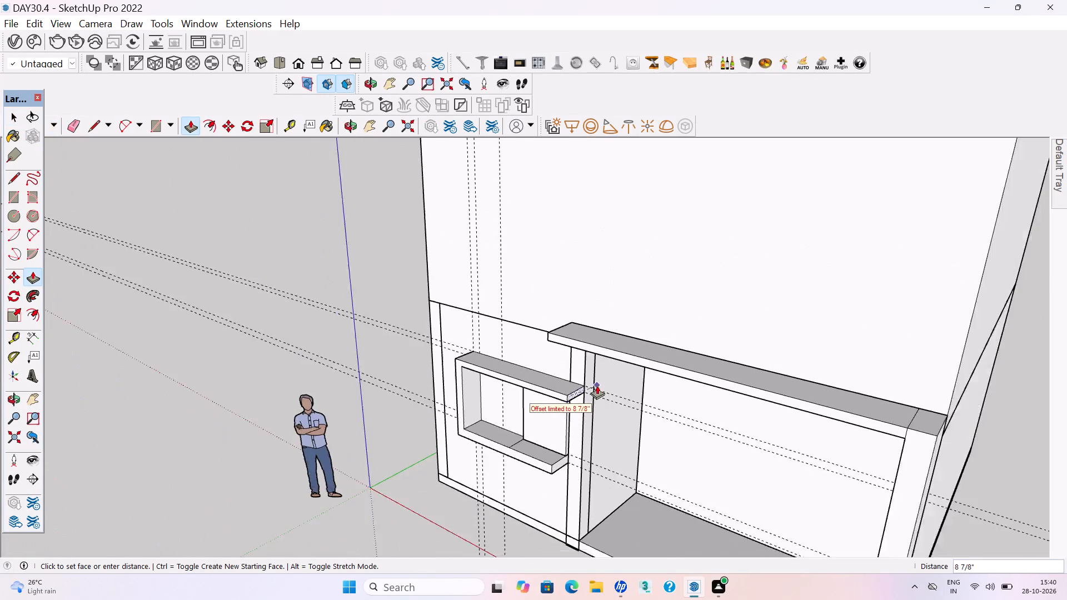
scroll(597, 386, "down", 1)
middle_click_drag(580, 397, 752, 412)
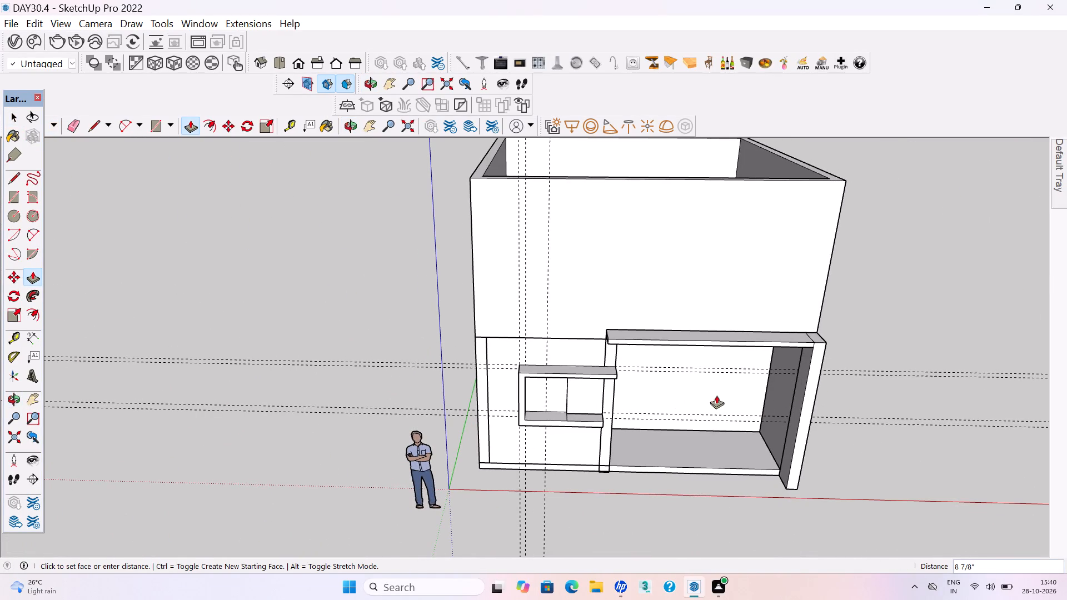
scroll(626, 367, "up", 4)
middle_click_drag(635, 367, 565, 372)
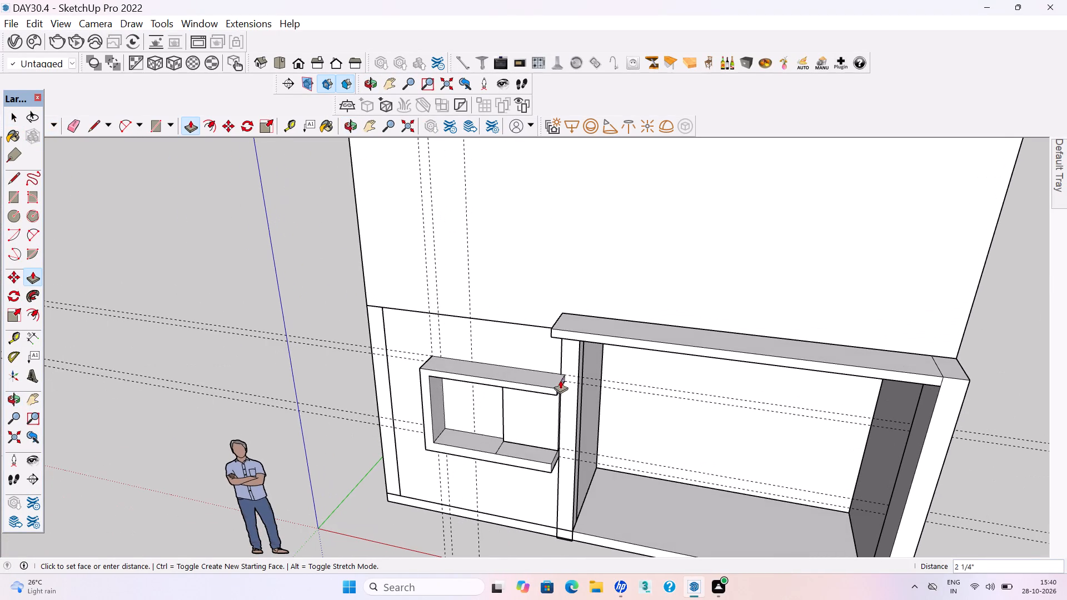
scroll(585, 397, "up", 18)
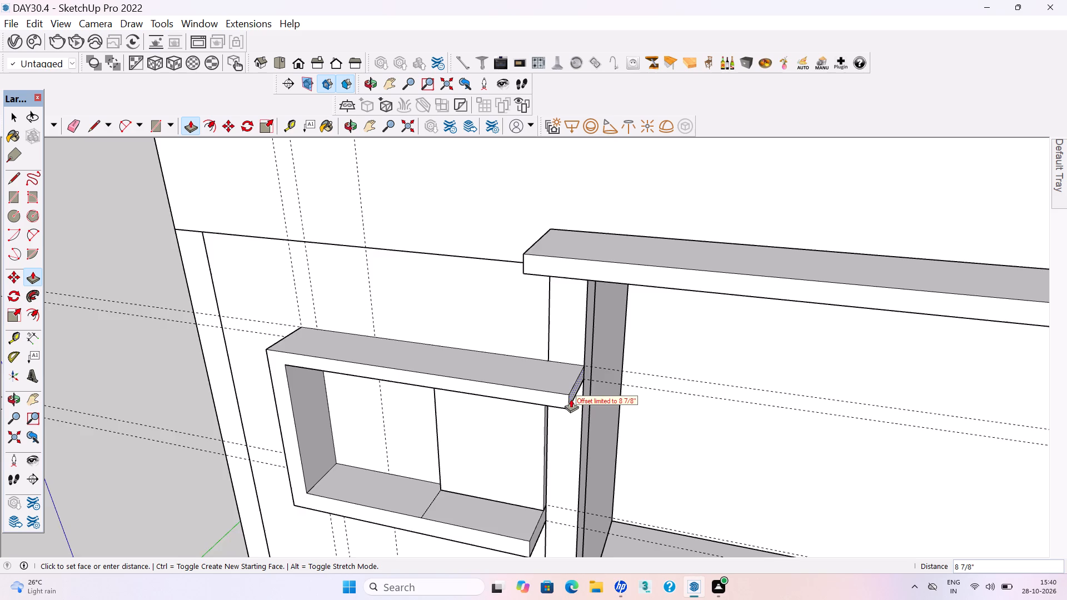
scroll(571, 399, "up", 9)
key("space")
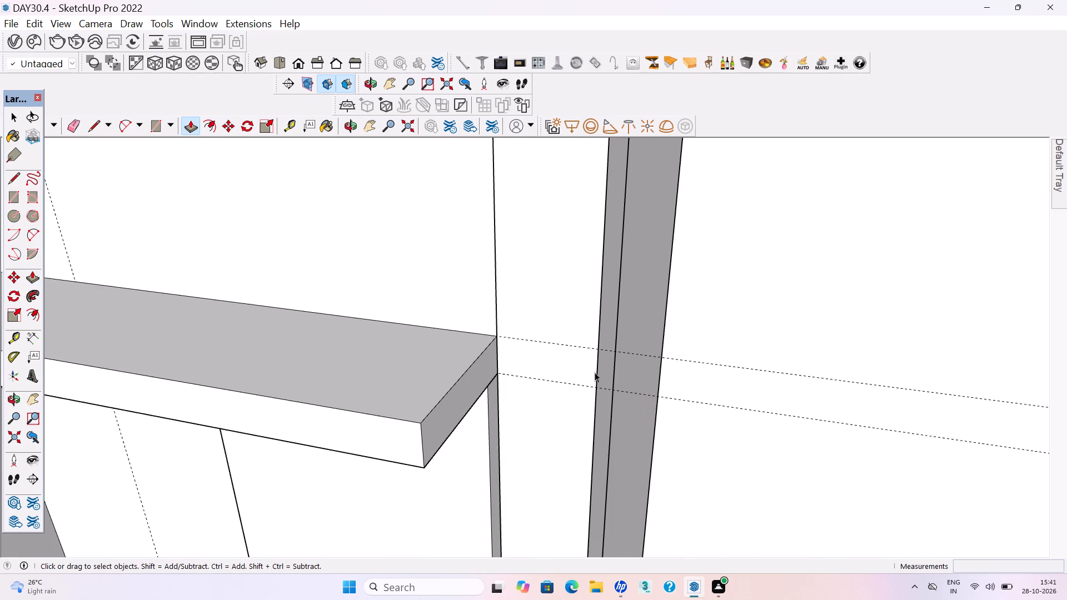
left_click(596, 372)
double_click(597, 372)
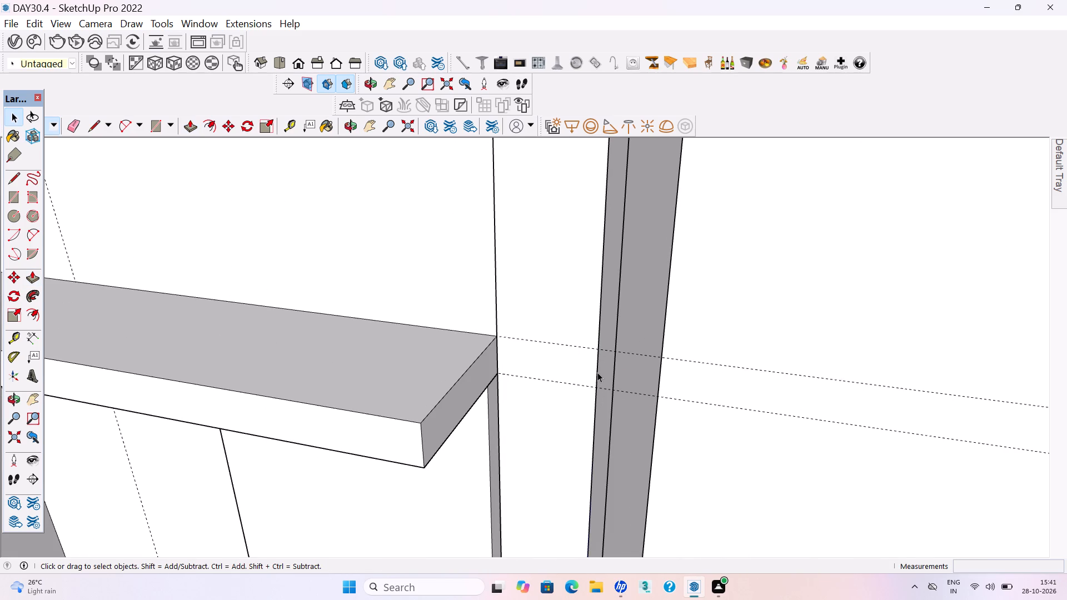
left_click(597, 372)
Extrude the end face of the window border's top bar across the frame opening and through the frame's right leg, the last pull 4' 2 3/16".
scroll(379, 351, "down", 4)
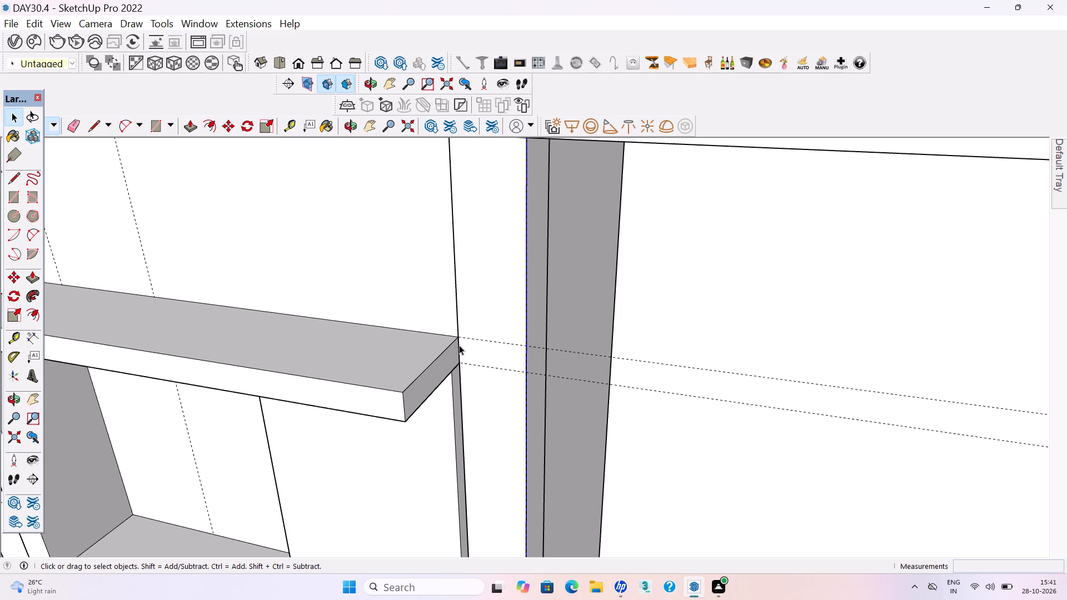
scroll(443, 301, "down", 4)
scroll(431, 364, "up", 4)
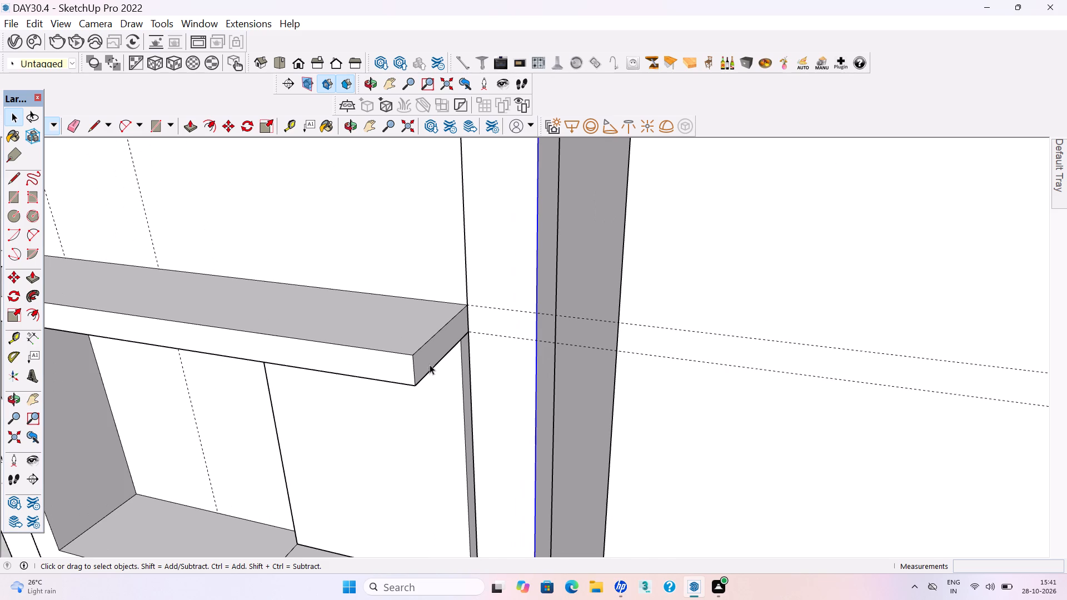
left_click(420, 362)
key("p")
left_click_drag(411, 360, 424, 366)
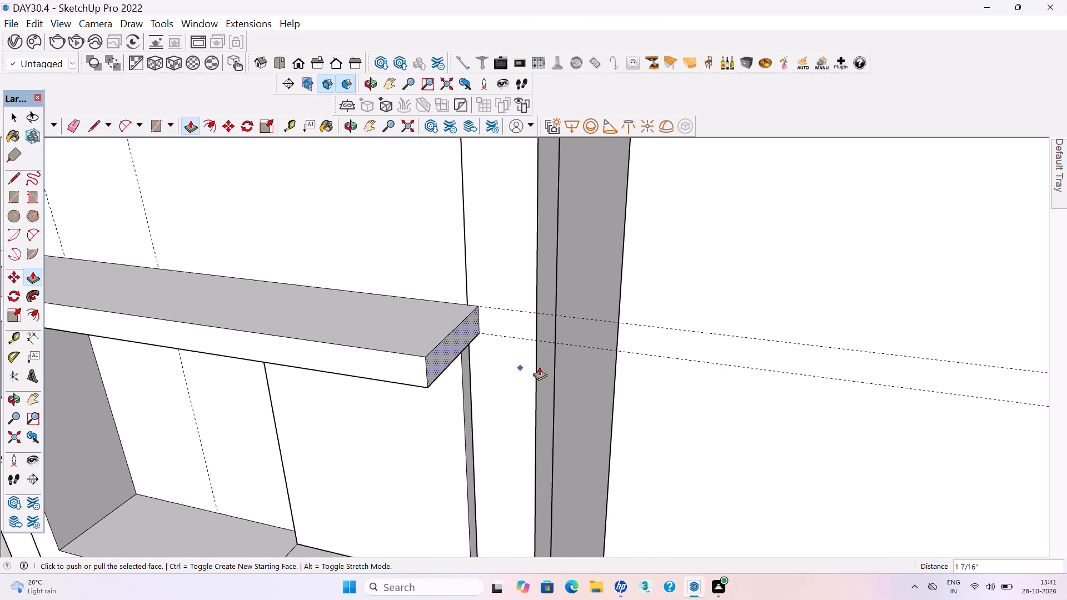
left_click_drag(430, 343, 611, 381)
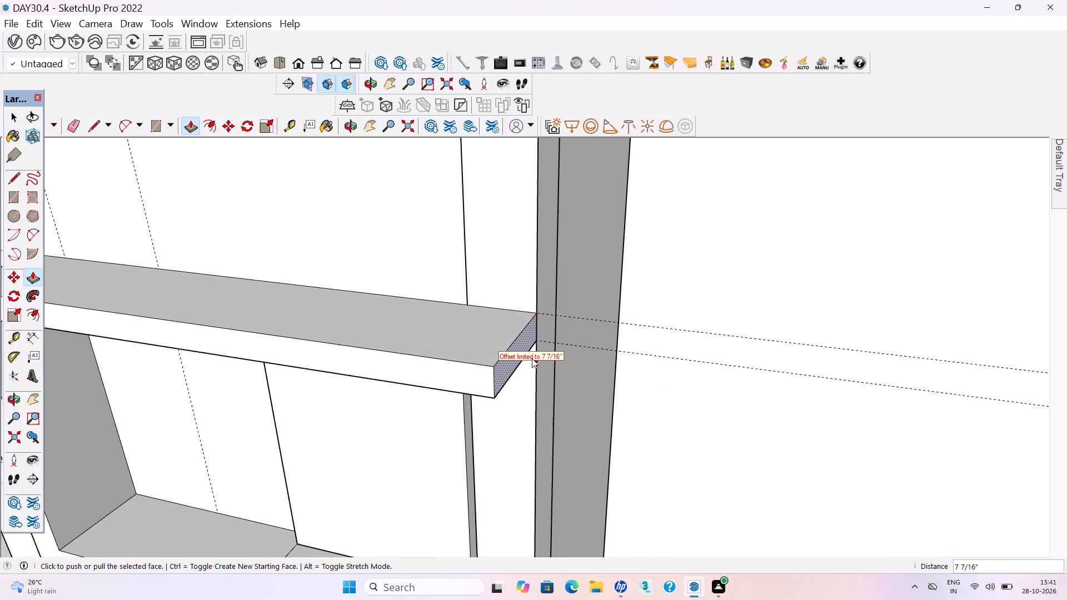
left_click_drag(503, 364, 749, 397)
scroll(752, 403, "down", 5)
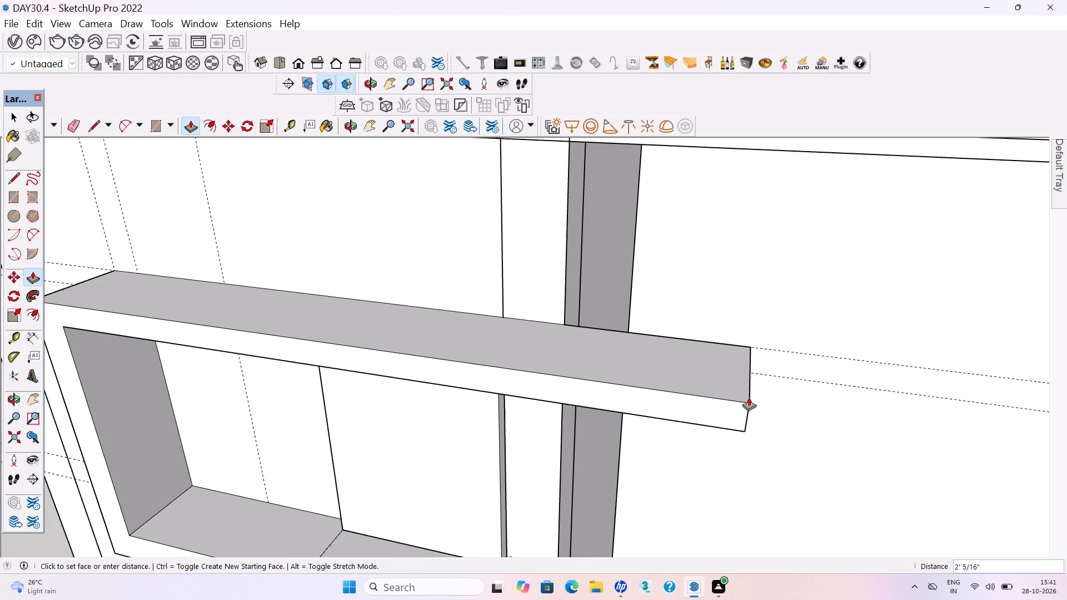
scroll(749, 397, "down", 19)
left_click_drag(749, 397, 769, 394)
left_click_drag(823, 403, 861, 403)
left_click_drag(870, 403, 929, 414)
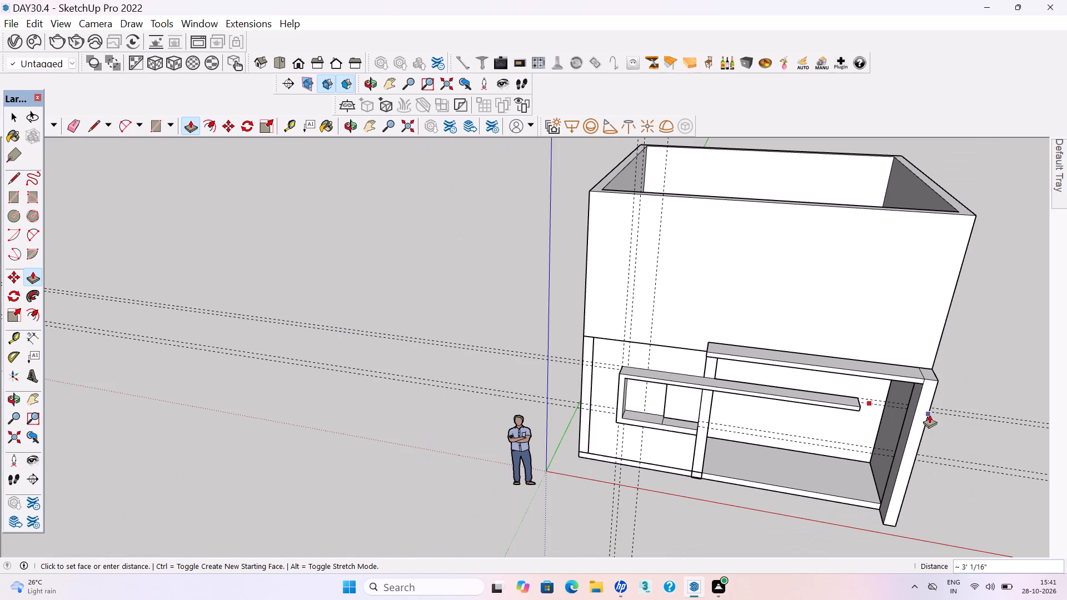
left_click_drag(929, 414, 931, 415)
left_click(938, 418)
left_click_drag(993, 430, 945, 431)
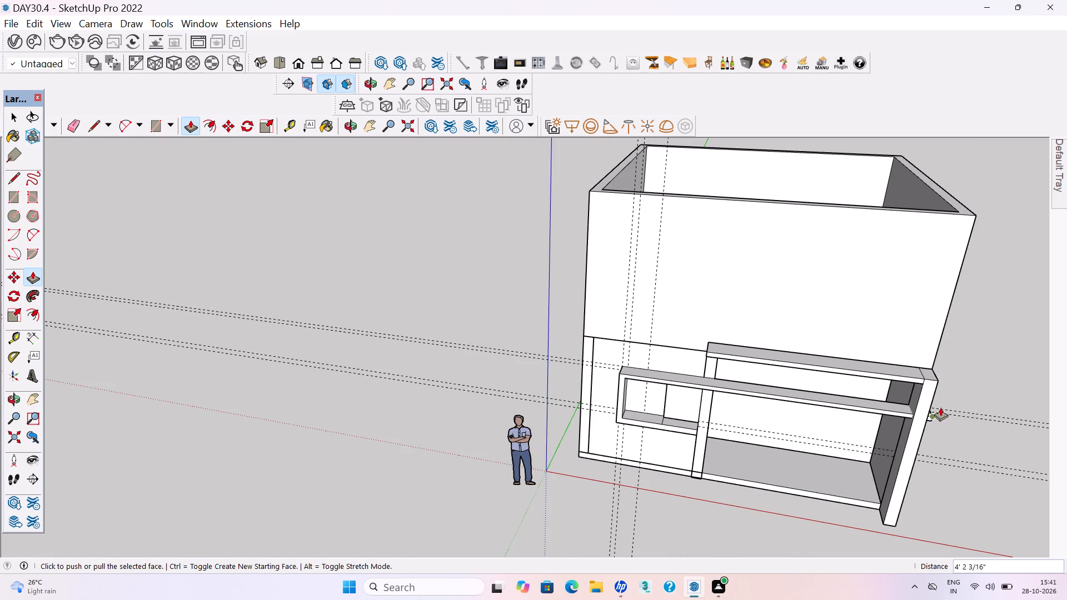
Push the top bar's end back about 1' 1 13/16" to the inner face of the frame's right leg and clear the selection.
scroll(955, 406, "up", 16)
middle_click_drag(926, 438, 833, 414)
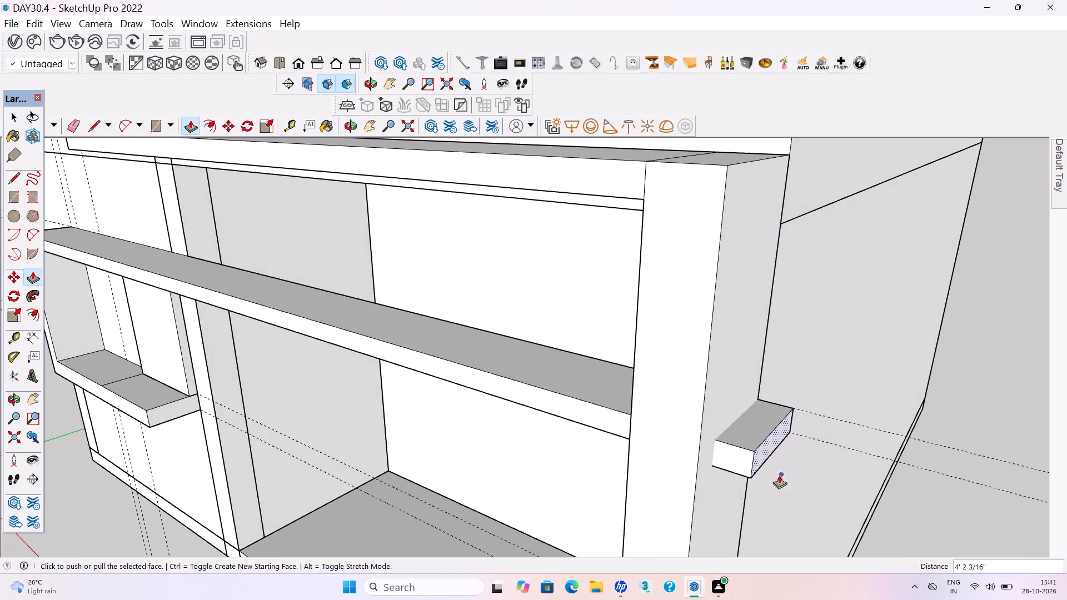
left_click(760, 454)
left_click(629, 433)
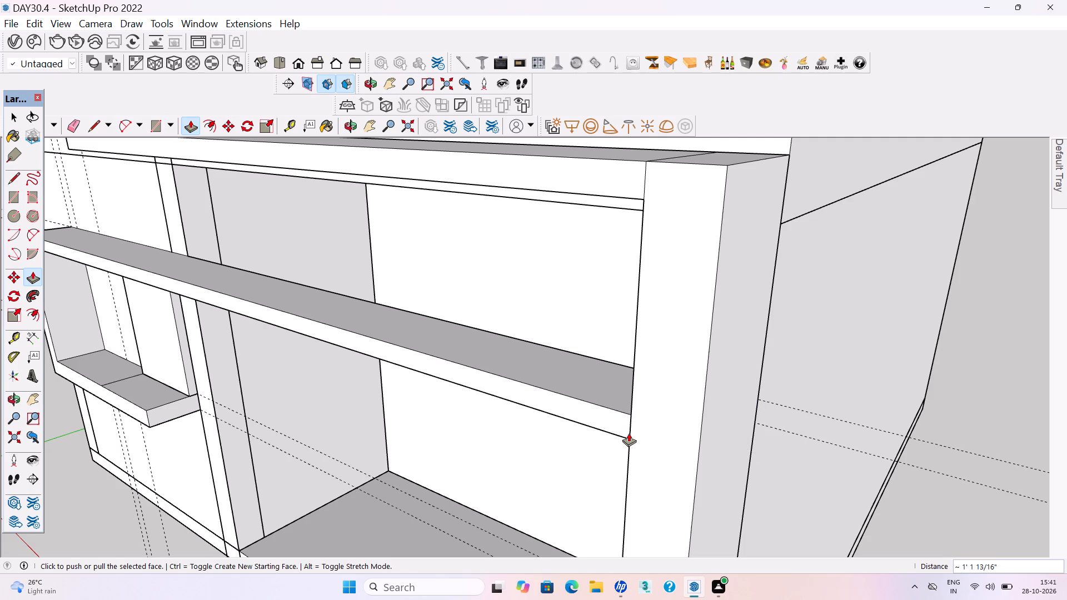
scroll(564, 422, "down", 4)
middle_click_drag(540, 414, 710, 426)
key("space")
left_click(870, 431)
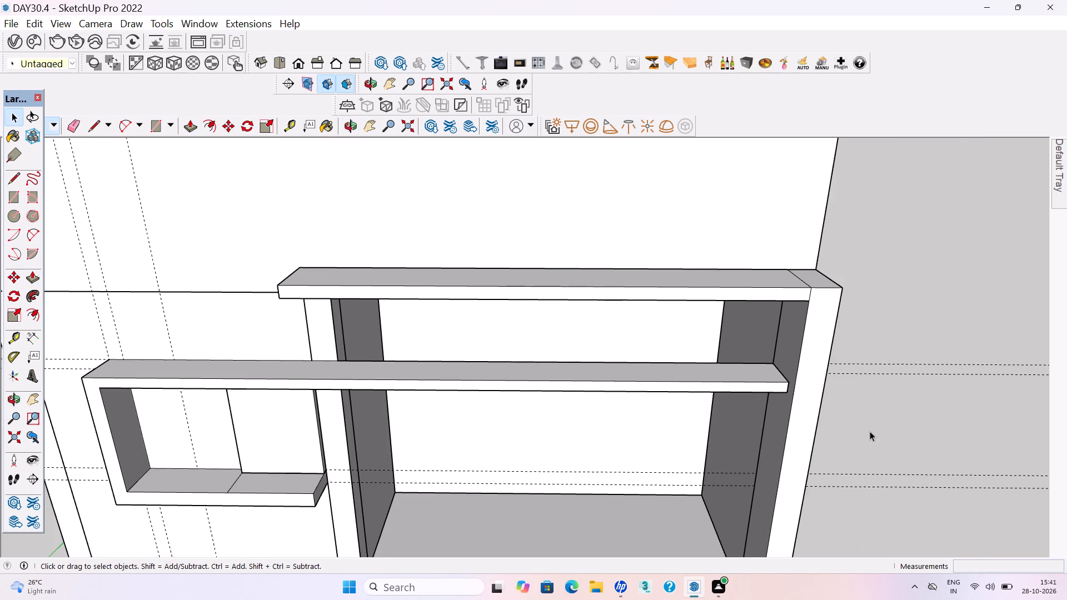
Save the model.
key("ctrl+s")
key("ctrl+s")
Examine the building's front and the extended top bar from farther away.
scroll(630, 455, "down", 5)
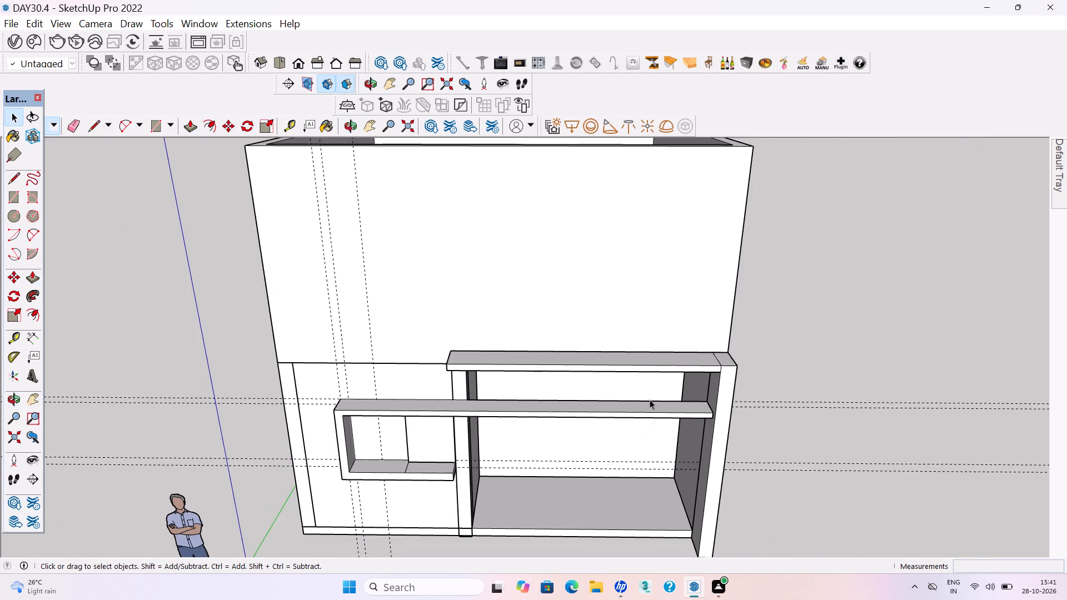
middle_click(652, 395)
middle_click_drag(652, 398, 655, 422)
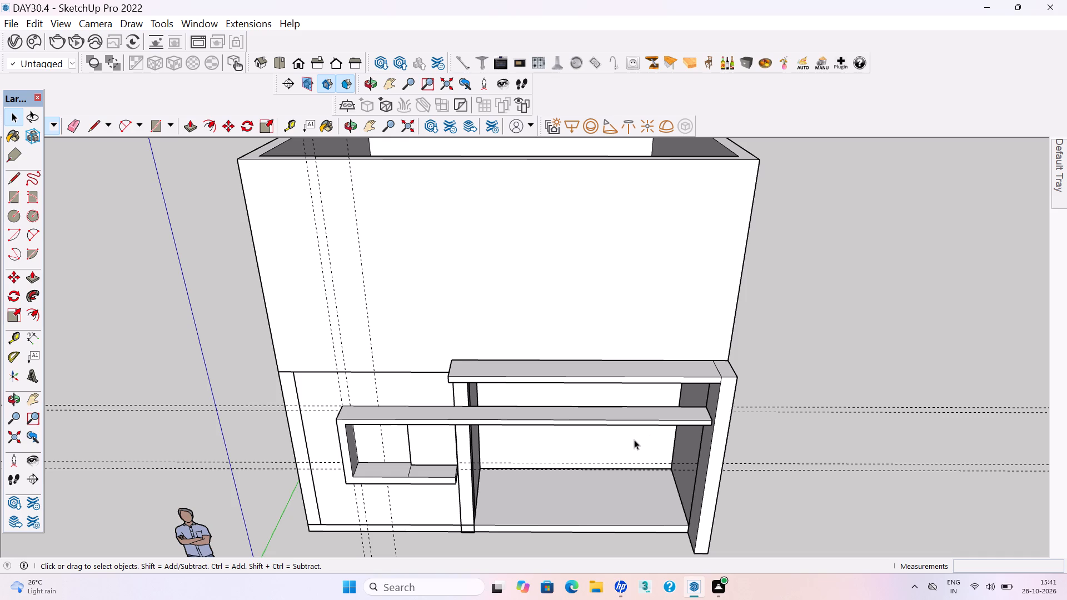
scroll(475, 442, "down", 7)
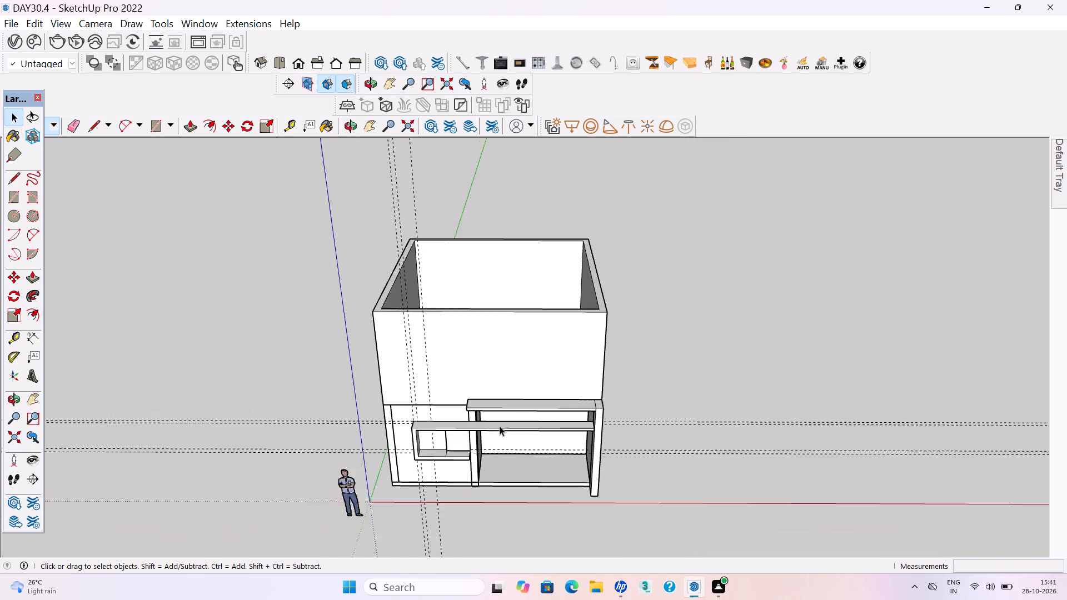
scroll(500, 426, "down", 2)
left_click(684, 489)
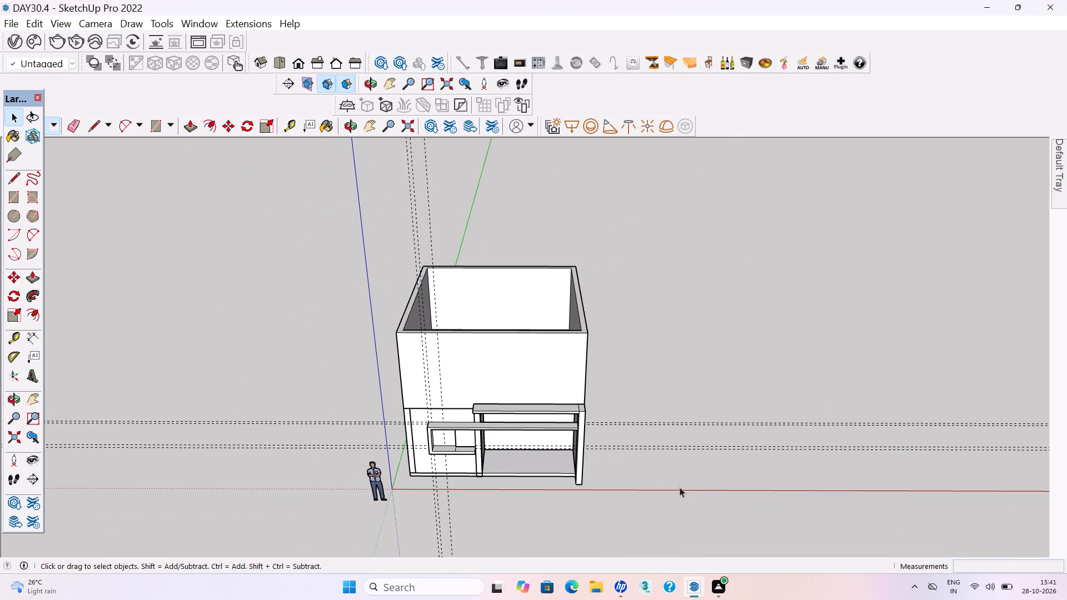
scroll(850, 377, "down", 3)
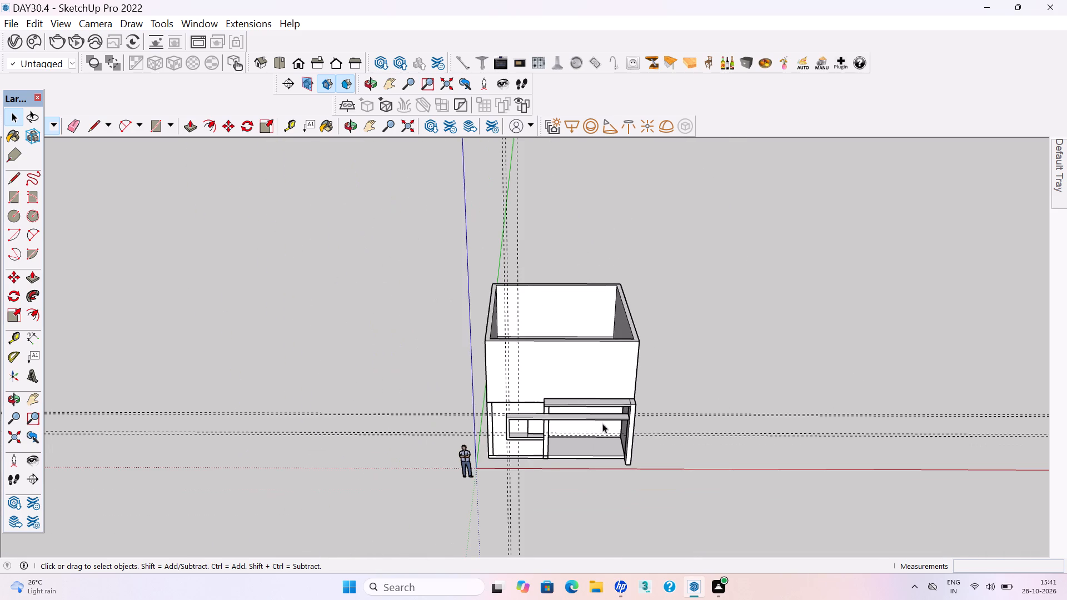
Push the end face of the window border's bottom bar back 2' 5 3/4" to the panel's edge line.
scroll(537, 433, "up", 6)
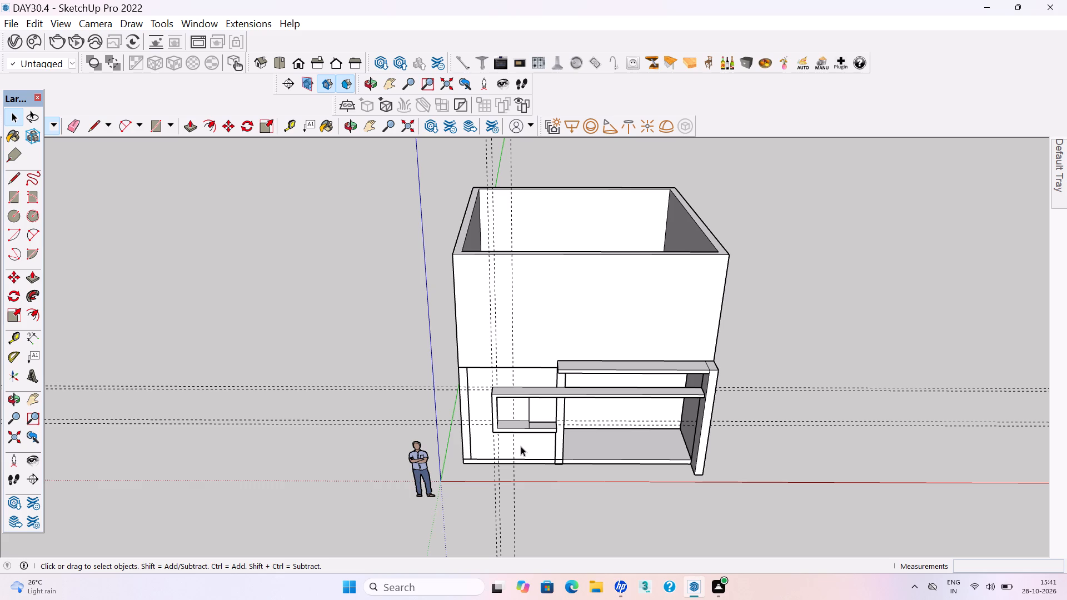
scroll(478, 496, "up", 3)
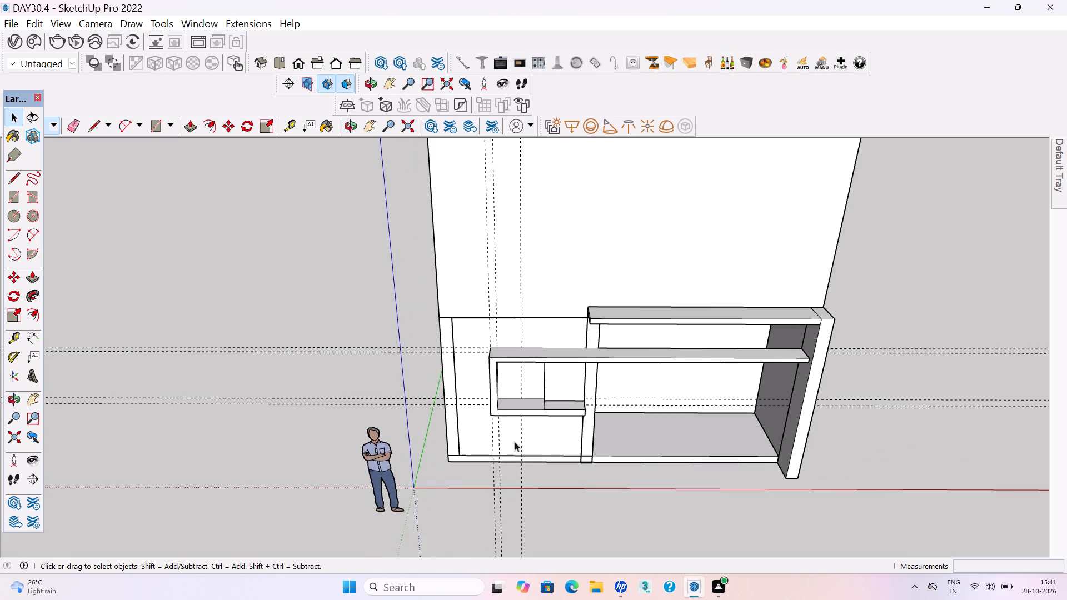
middle_click_drag(516, 433, 516, 382)
scroll(537, 347, "up", 4)
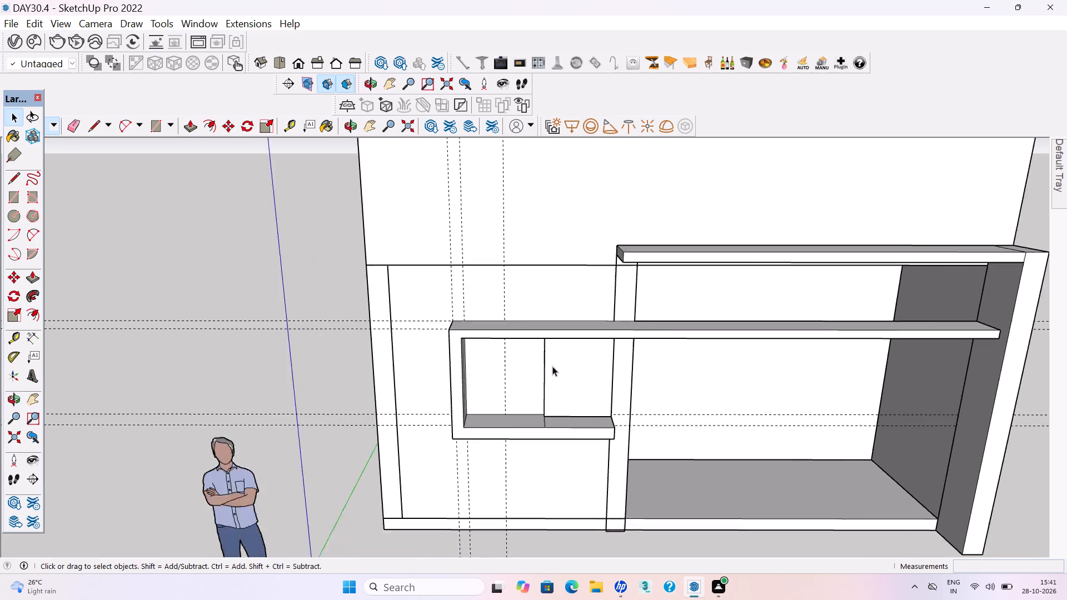
scroll(552, 366, "up", 4)
middle_click_drag(709, 453, 651, 448)
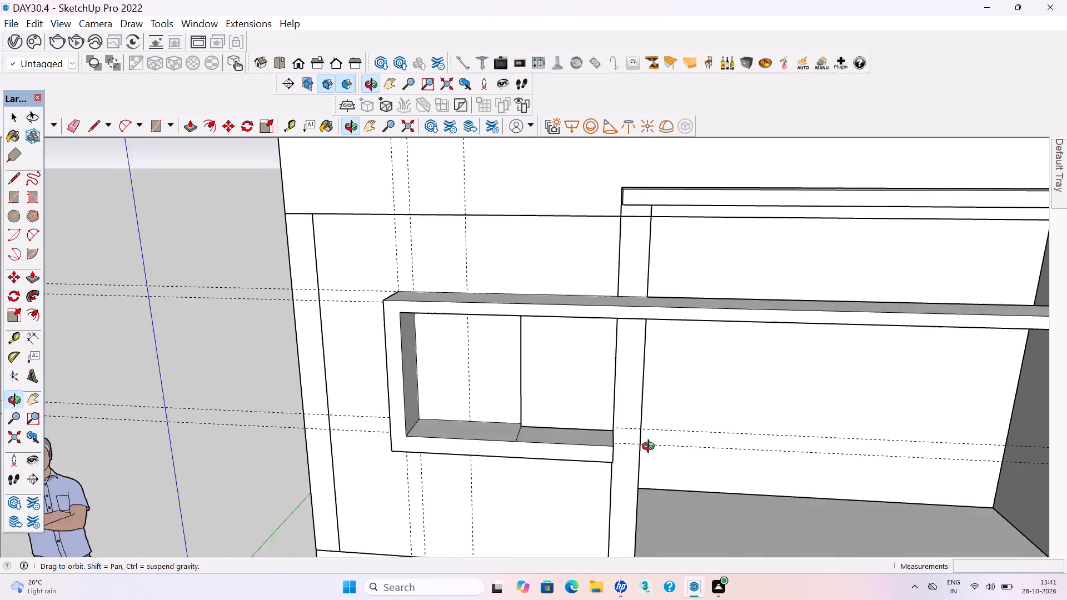
middle_click_drag(651, 448, 461, 438)
double_click(438, 438)
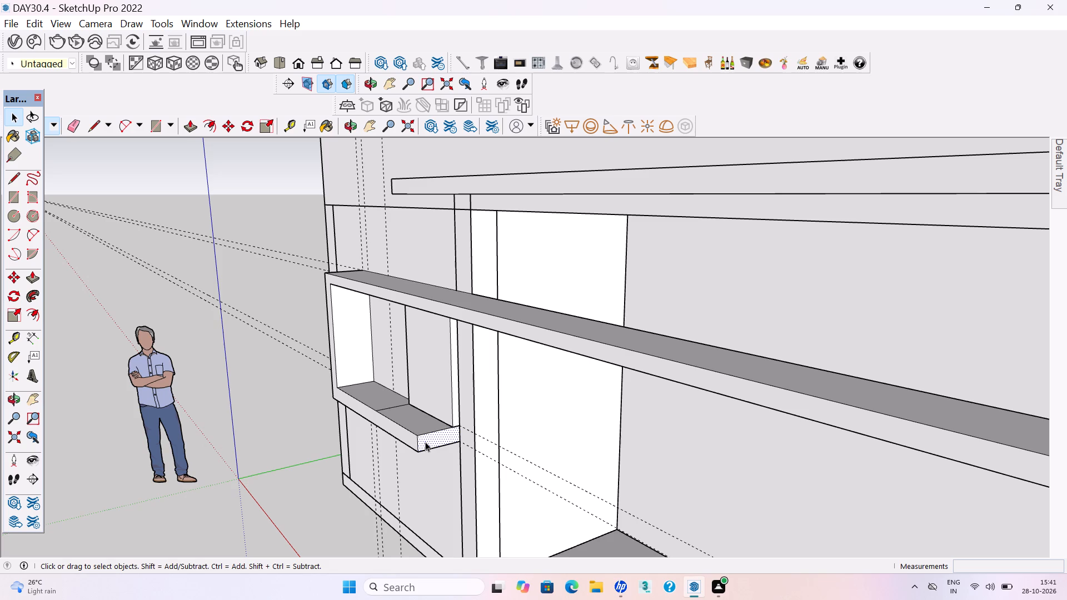
key("p")
left_click(425, 442)
scroll(316, 383, "down", 1)
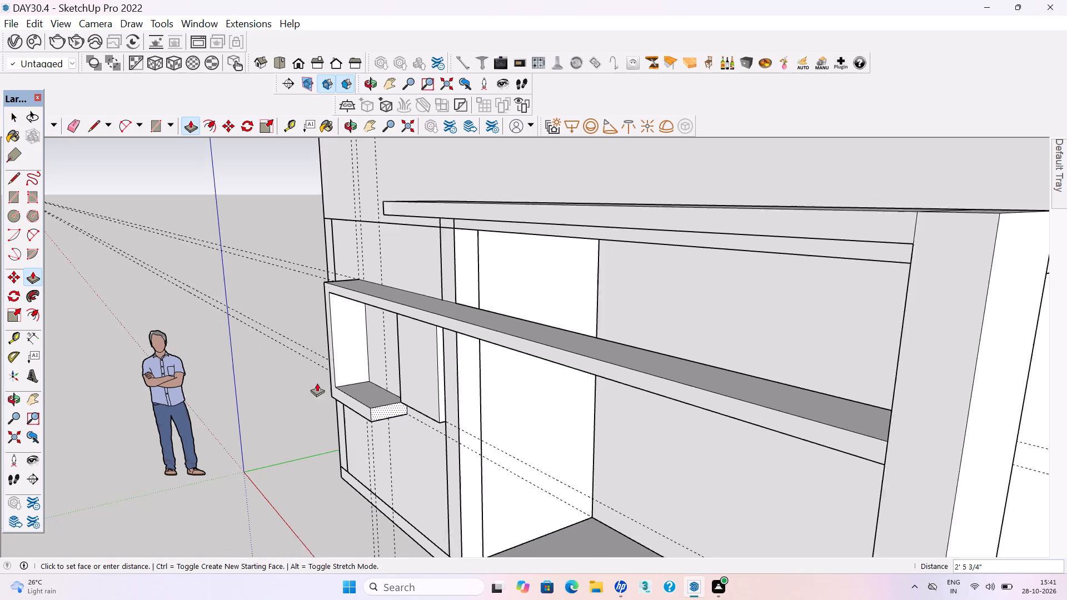
scroll(317, 383, "down", 1)
middle_click_drag(336, 381, 490, 374)
scroll(566, 361, "down", 6)
scroll(498, 389, "up", 4)
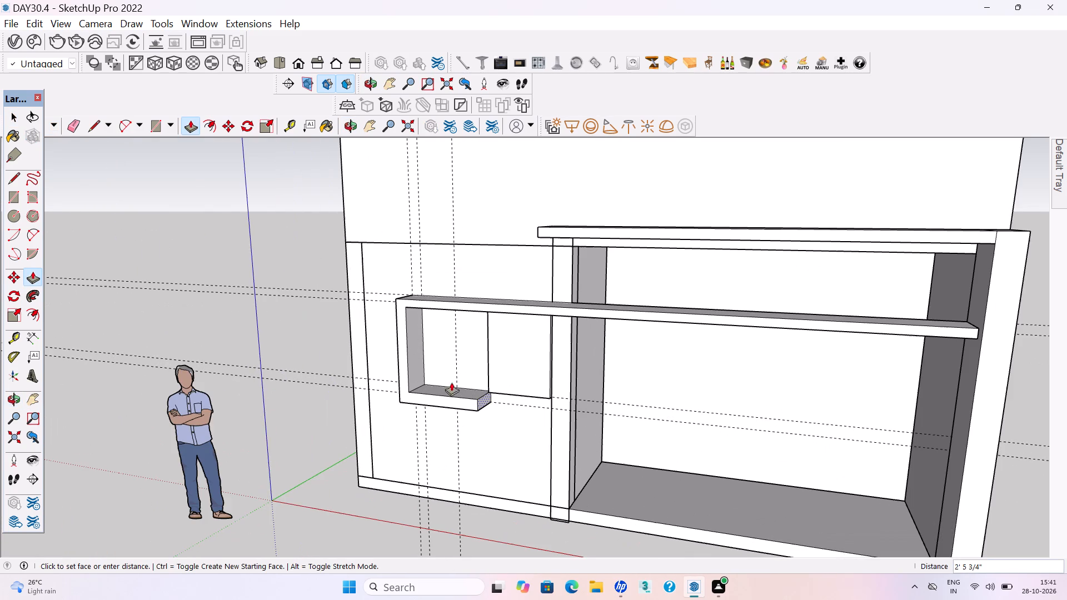
left_click(461, 406)
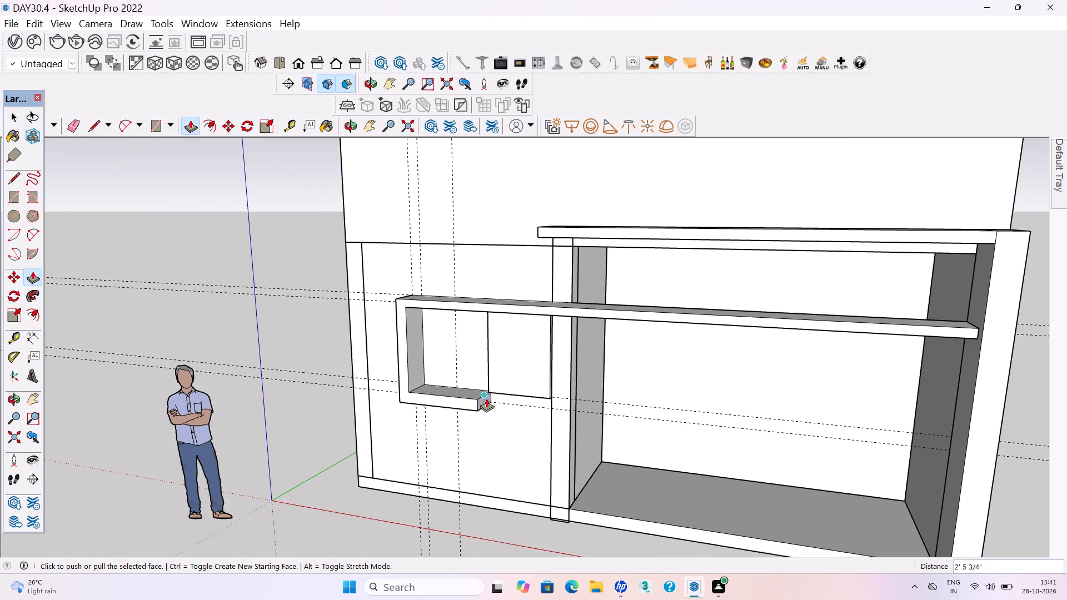
Push the bottom bar's end face back another 2' 10 1/4" to the inner face of the border's left side.
left_click(485, 398)
left_click_drag(482, 397, 446, 398)
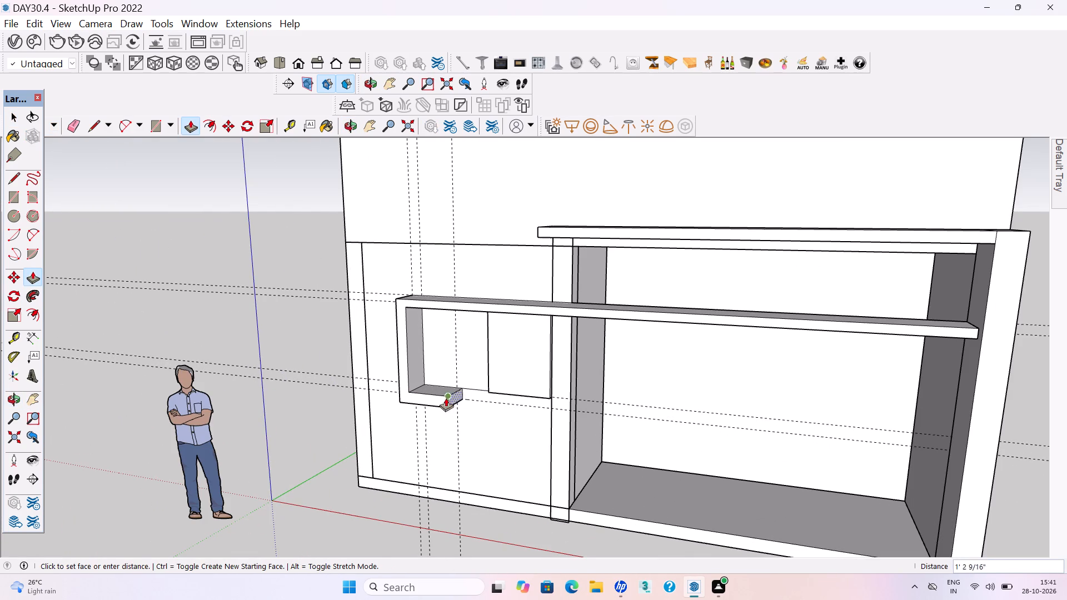
left_click_drag(446, 398, 406, 389)
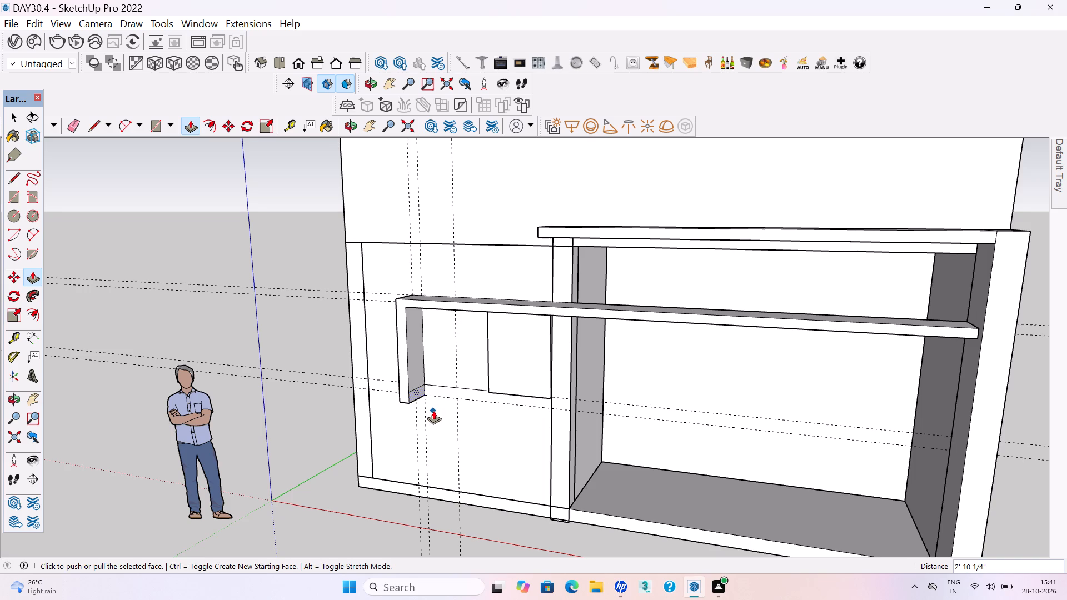
key("space")
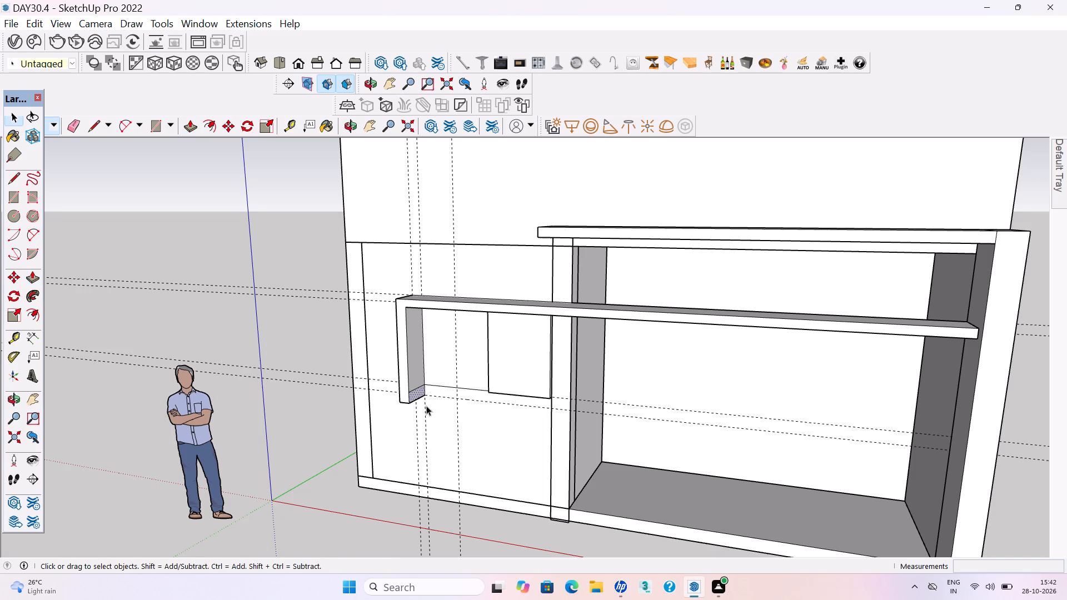
Push the bottom end face of the window border's left side down 3' 11 5/16" toward the floor slab.
scroll(419, 342, "down", 3)
middle_click_drag(413, 389, 442, 253)
scroll(442, 319, "up", 1)
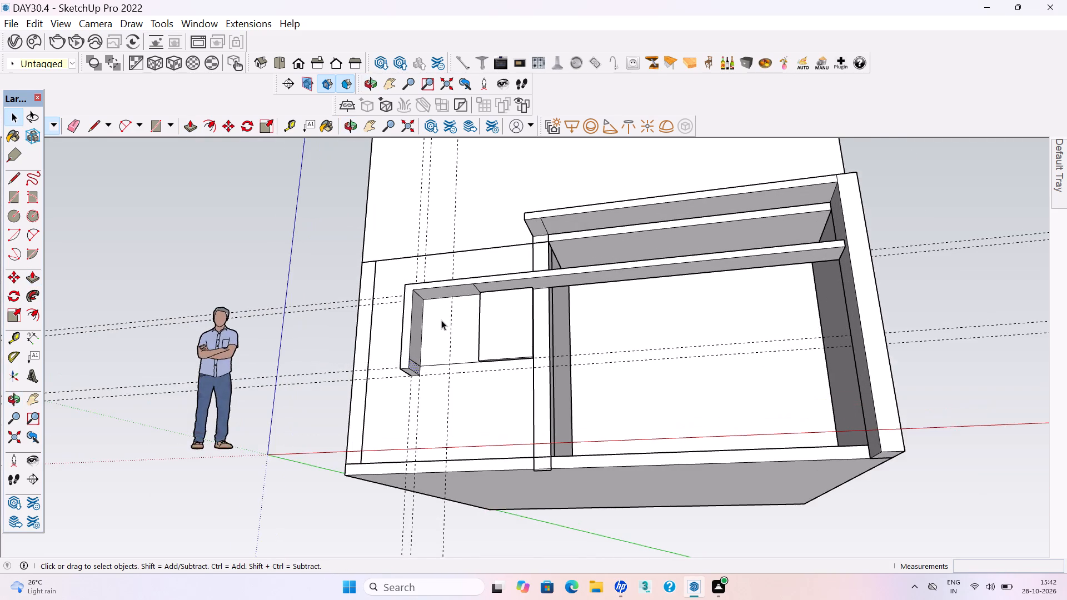
scroll(441, 320, "up", 1)
scroll(426, 365, "up", 4)
scroll(385, 388, "up", 8)
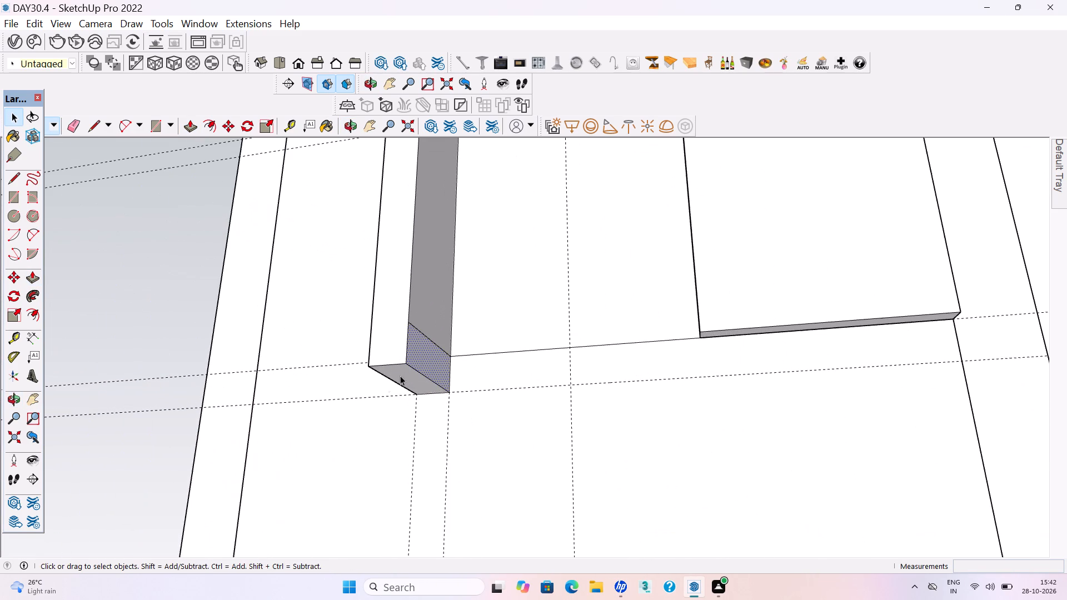
left_click(405, 376)
key("p")
left_click(400, 372)
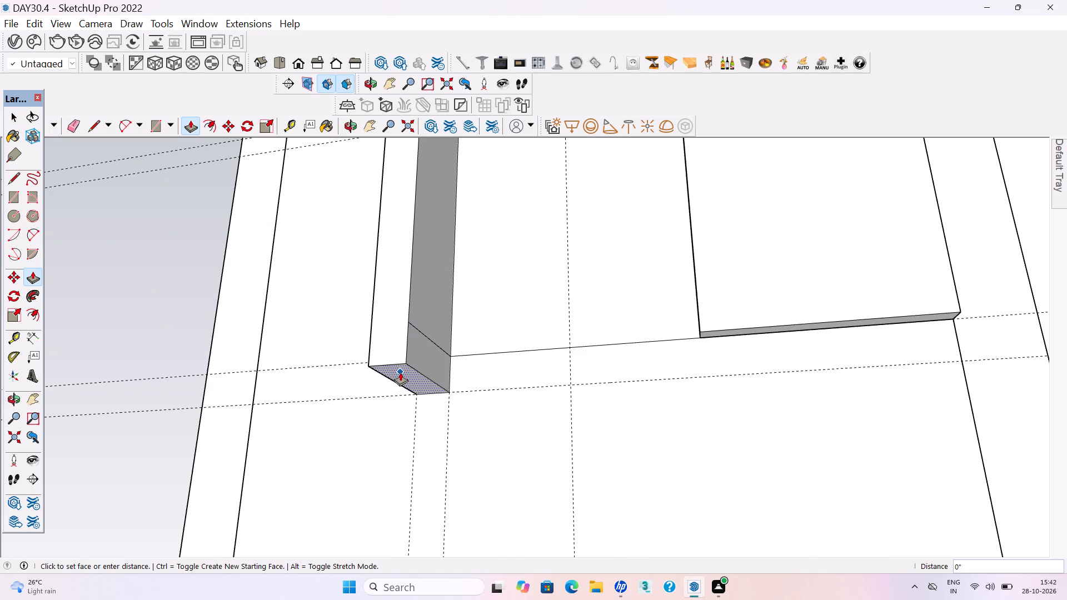
scroll(465, 380, "down", 17)
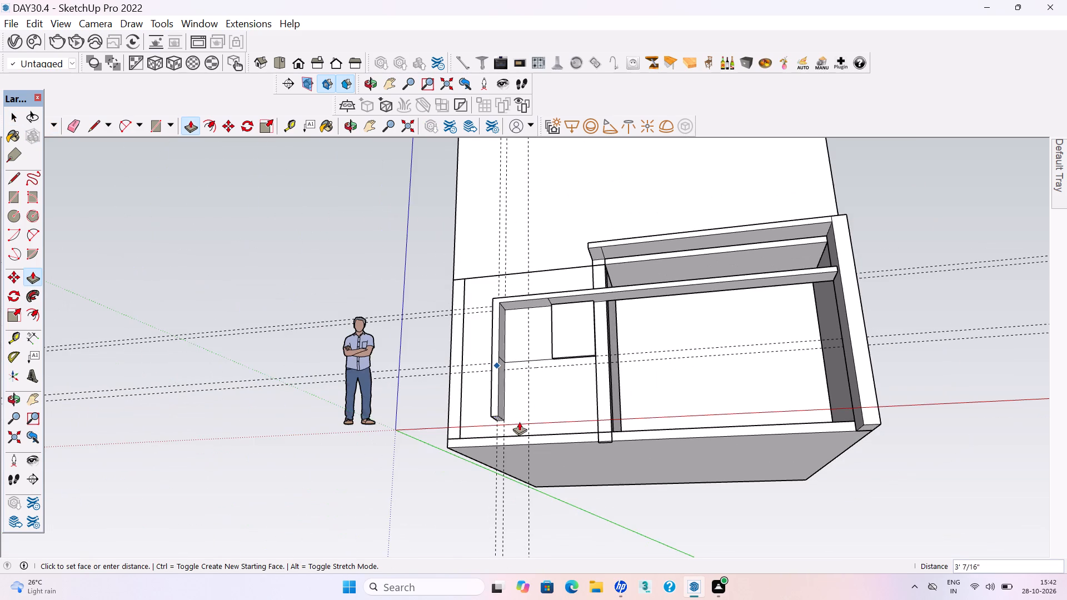
scroll(509, 432, "up", 3)
left_click(502, 443)
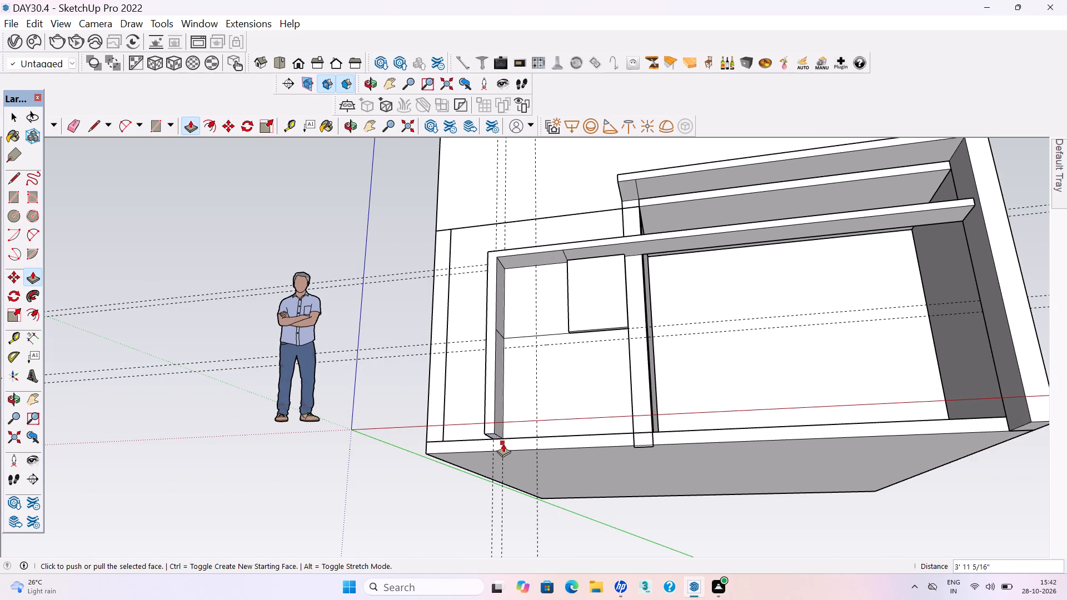
Extend the bottom end of the border's left side down another 6 1/8" to the floor slab's lower edge.
scroll(502, 429, "down", 3)
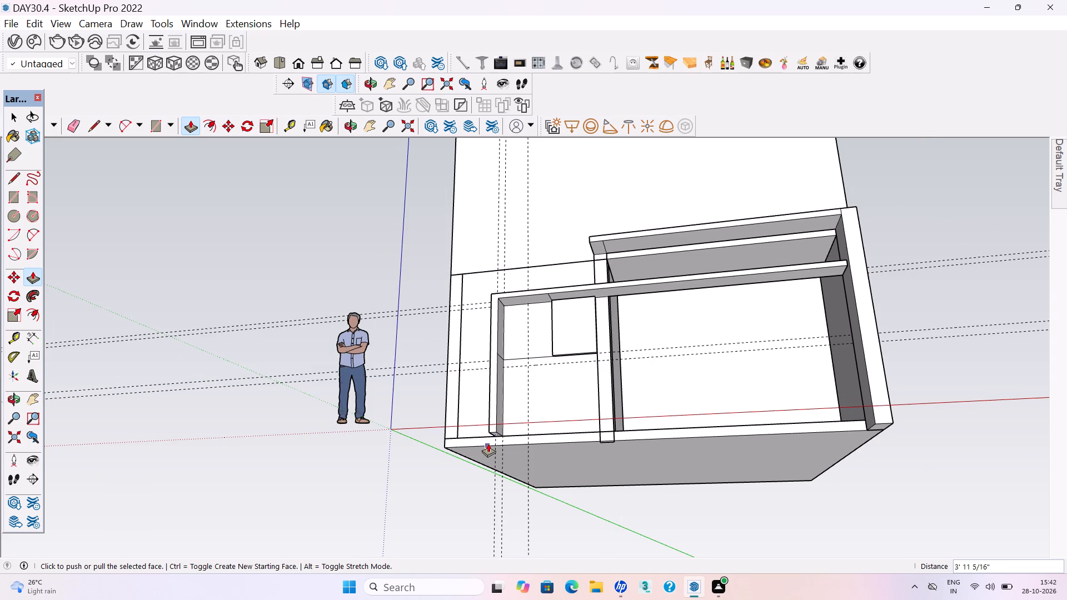
scroll(500, 362, "down", 3)
scroll(501, 417, "up", 5)
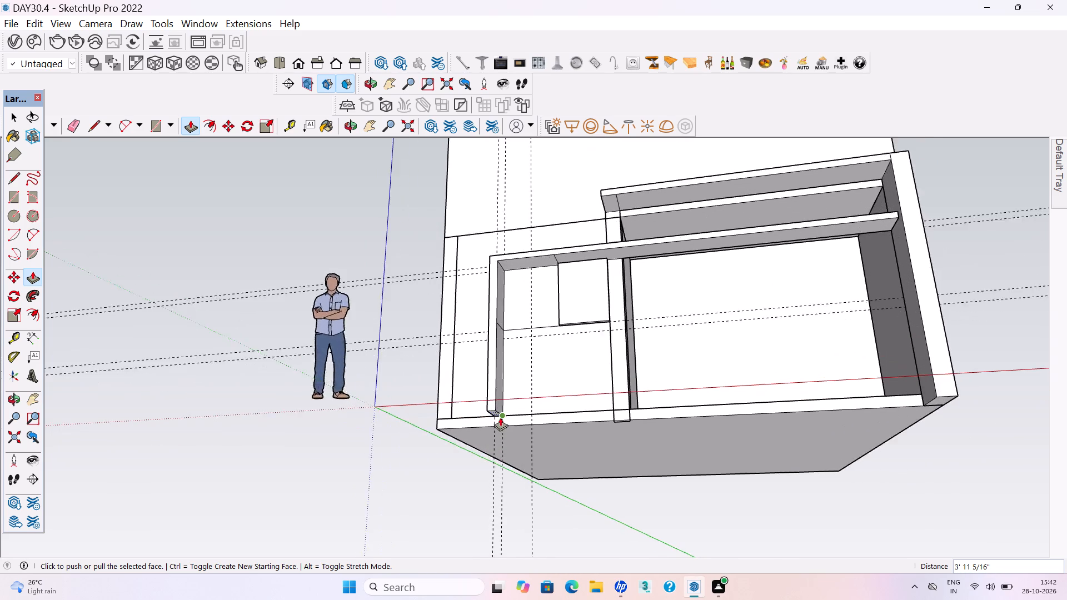
scroll(500, 417, "up", 6)
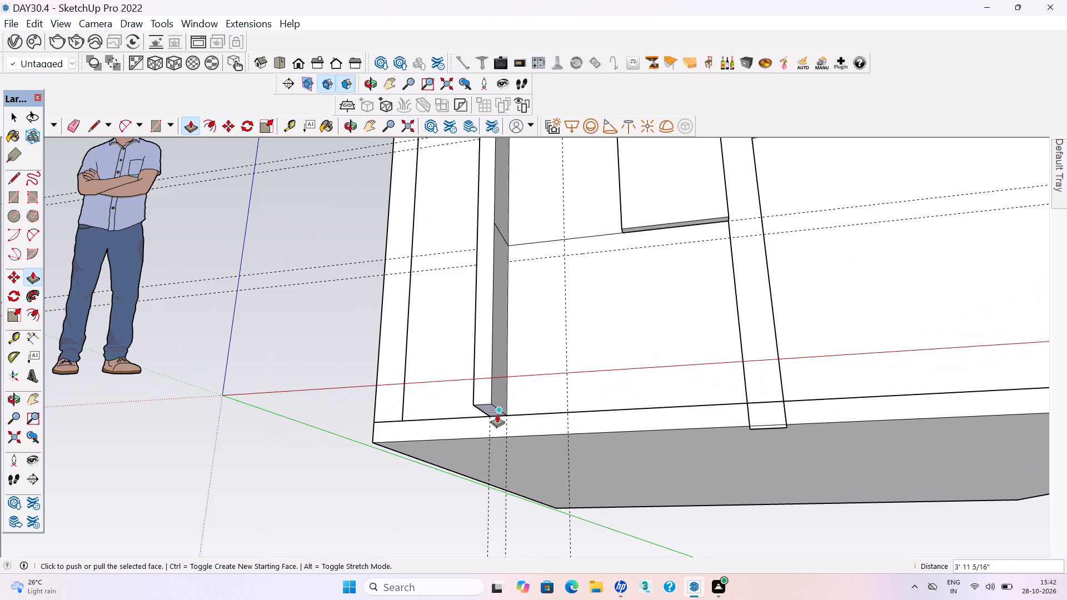
scroll(497, 414, "up", 7)
left_click(495, 402)
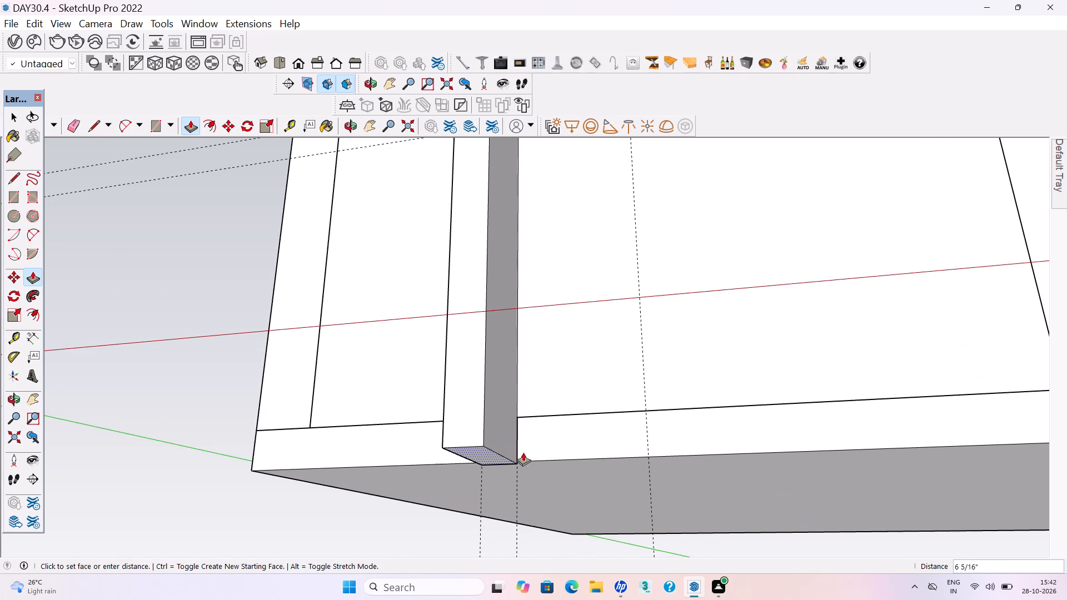
left_click(520, 451)
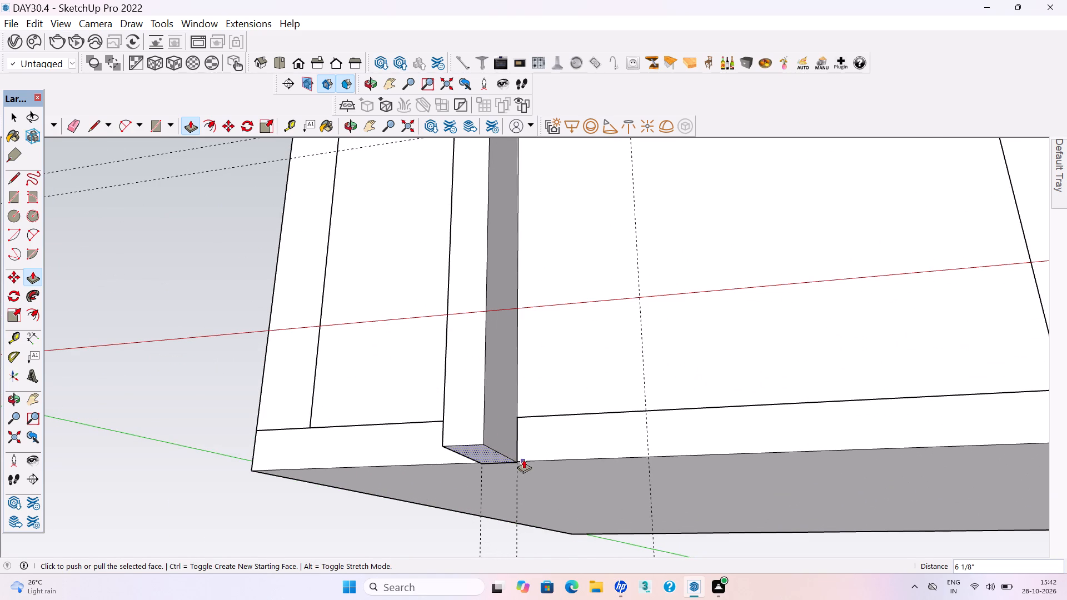
key("space")
Save the model with the border's left side extended.
scroll(474, 427, "down", 7)
scroll(513, 438, "up", 1)
scroll(513, 438, "down", 2)
left_click(525, 511)
scroll(498, 478, "down", 4)
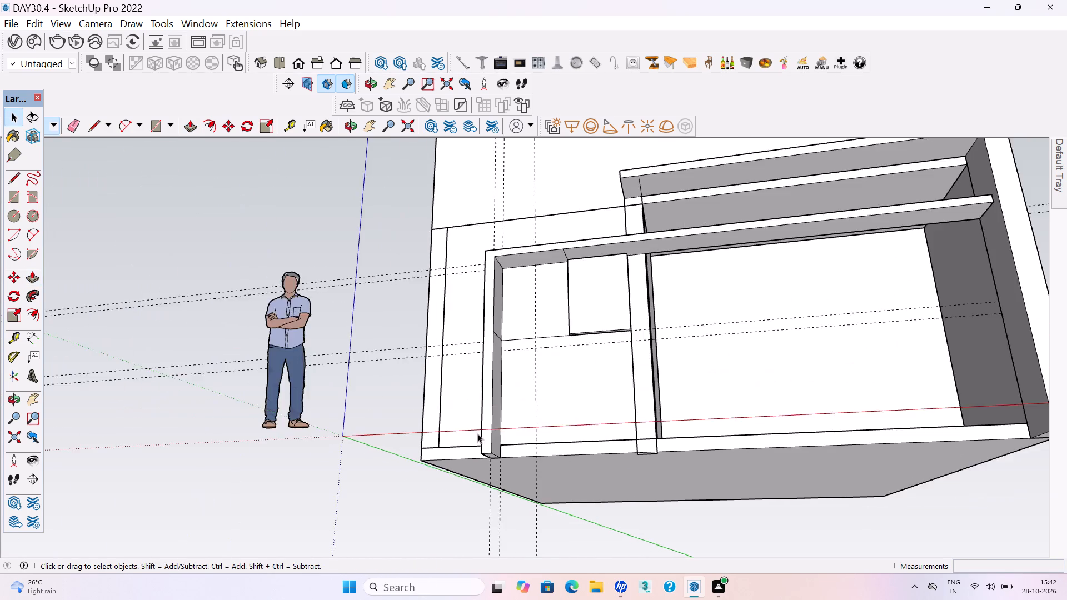
scroll(477, 433, "down", 7)
middle_click_drag(557, 290, 622, 485)
scroll(544, 372, "down", 5)
left_click(806, 482)
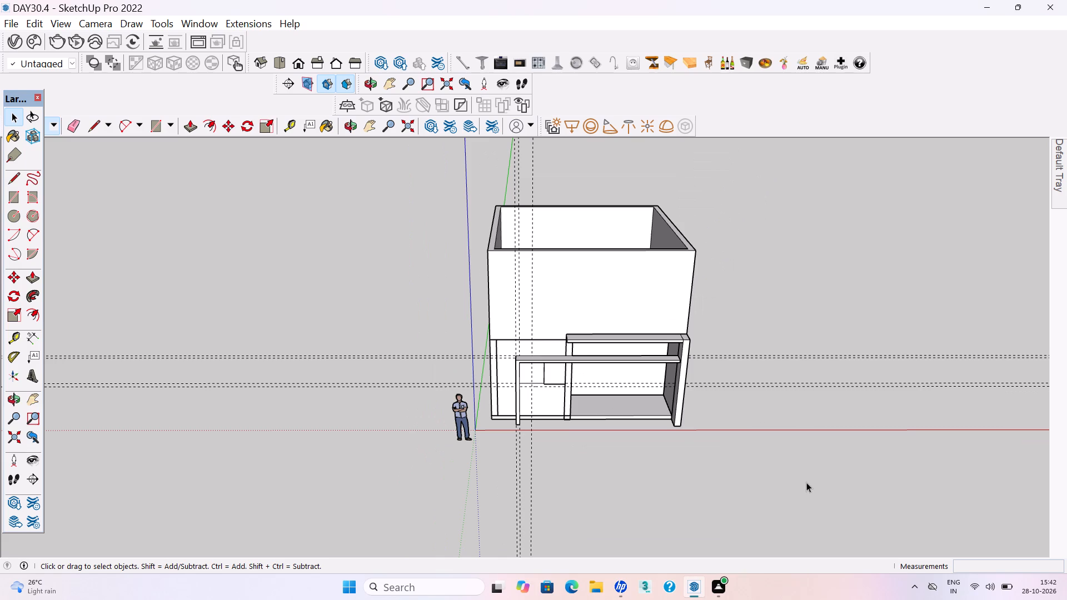
key("ctrl+s")
key("ctrl+s")
Delete all the horizontal and vertical guide lines crossing the building, and save the model.
scroll(641, 291, "down", 2)
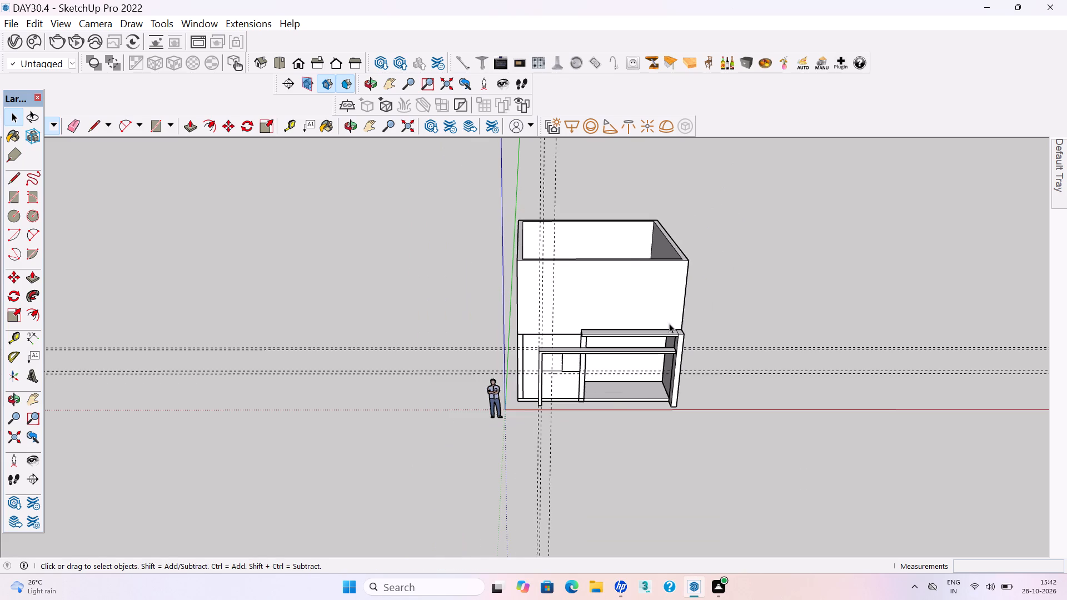
left_click_drag(852, 406, 821, 306)
key("Delete")
left_click_drag(596, 177, 501, 155)
key("Delete")
key("ctrl+s")
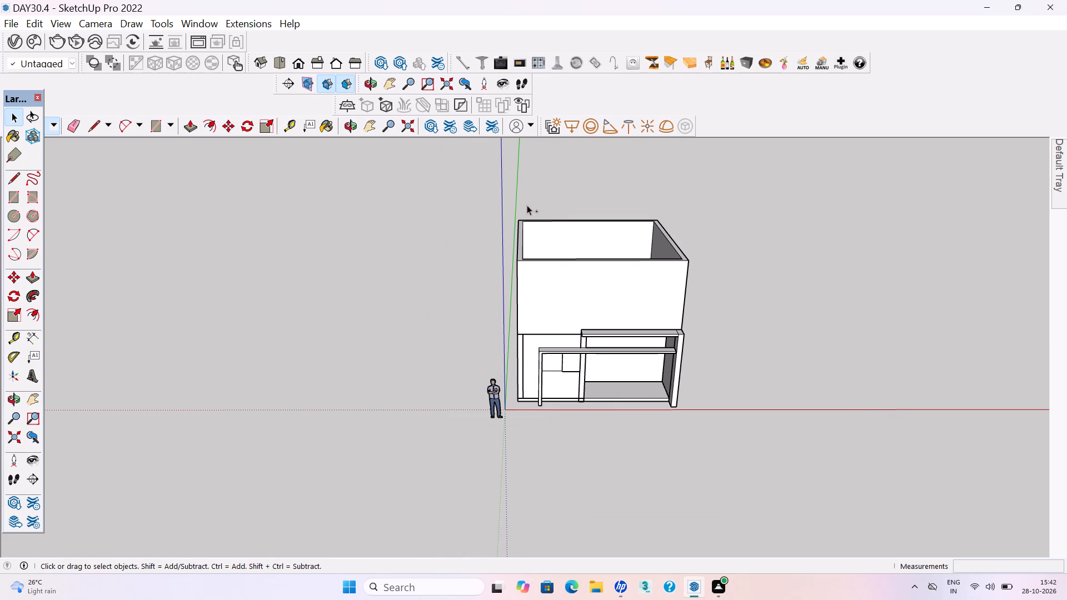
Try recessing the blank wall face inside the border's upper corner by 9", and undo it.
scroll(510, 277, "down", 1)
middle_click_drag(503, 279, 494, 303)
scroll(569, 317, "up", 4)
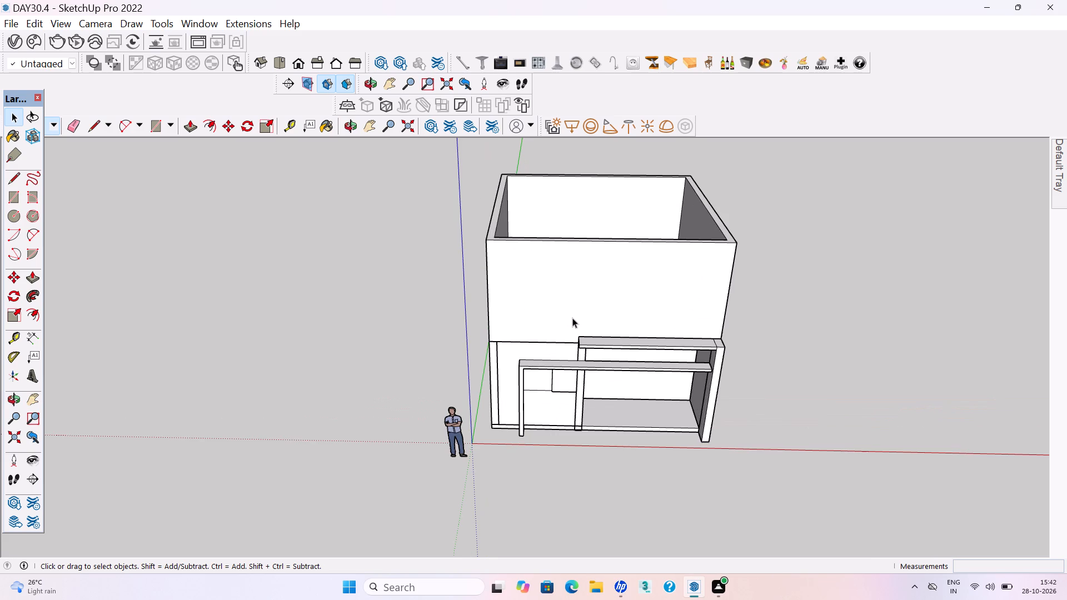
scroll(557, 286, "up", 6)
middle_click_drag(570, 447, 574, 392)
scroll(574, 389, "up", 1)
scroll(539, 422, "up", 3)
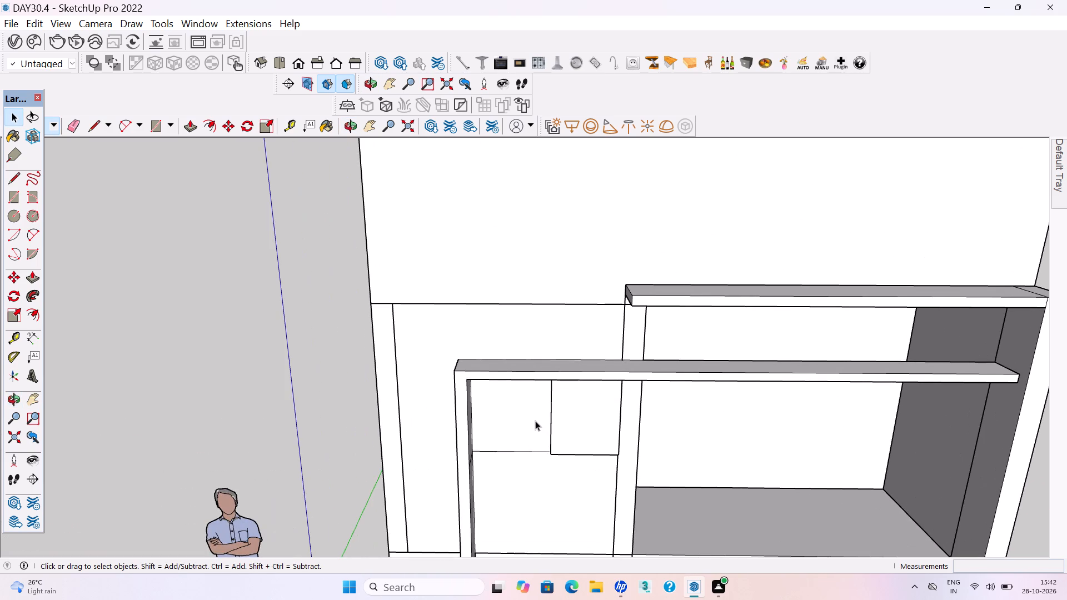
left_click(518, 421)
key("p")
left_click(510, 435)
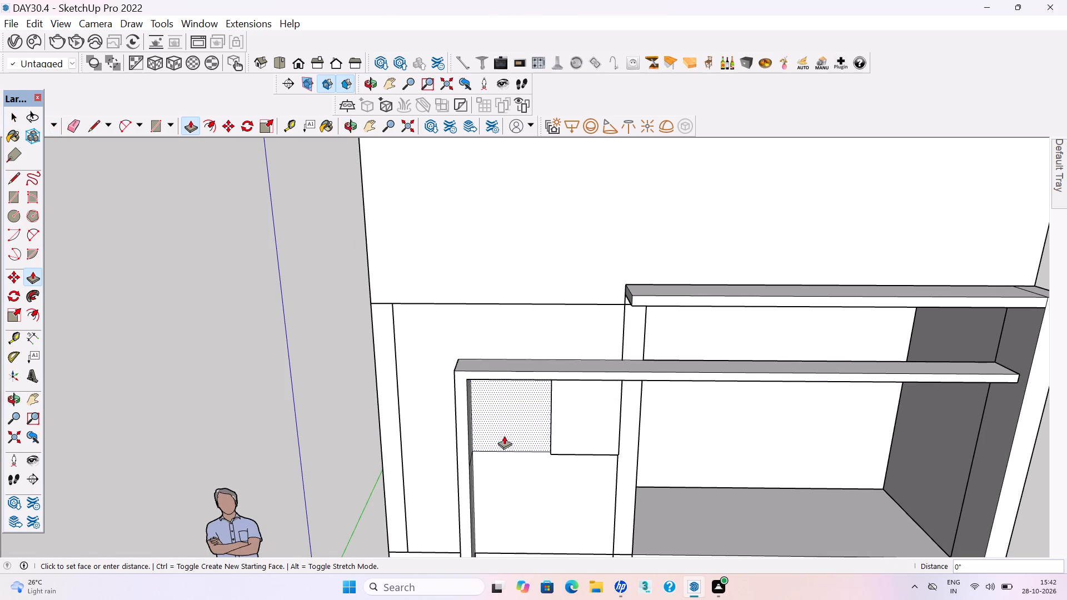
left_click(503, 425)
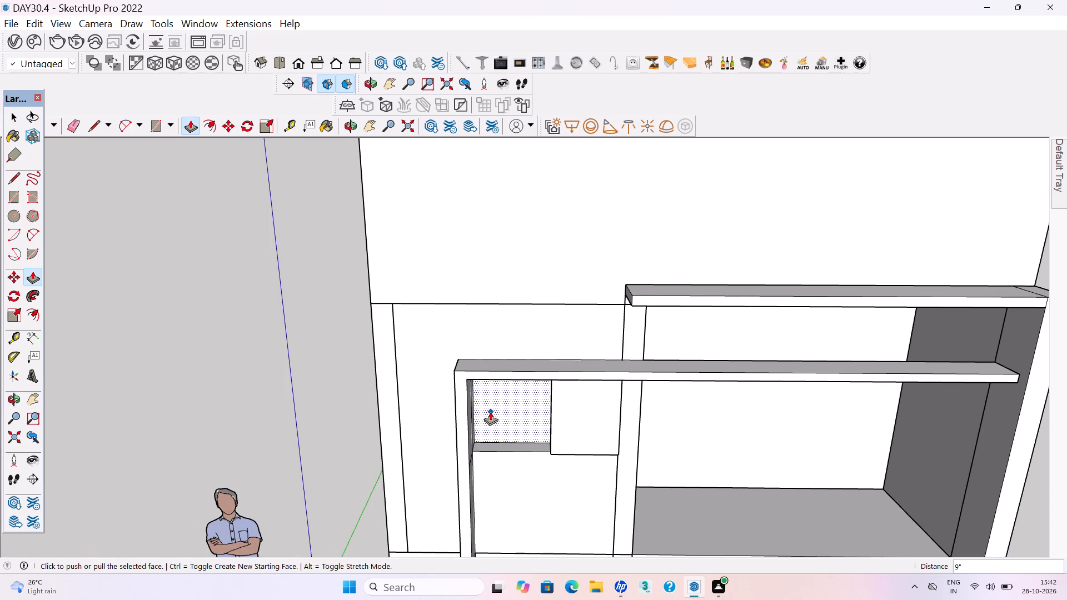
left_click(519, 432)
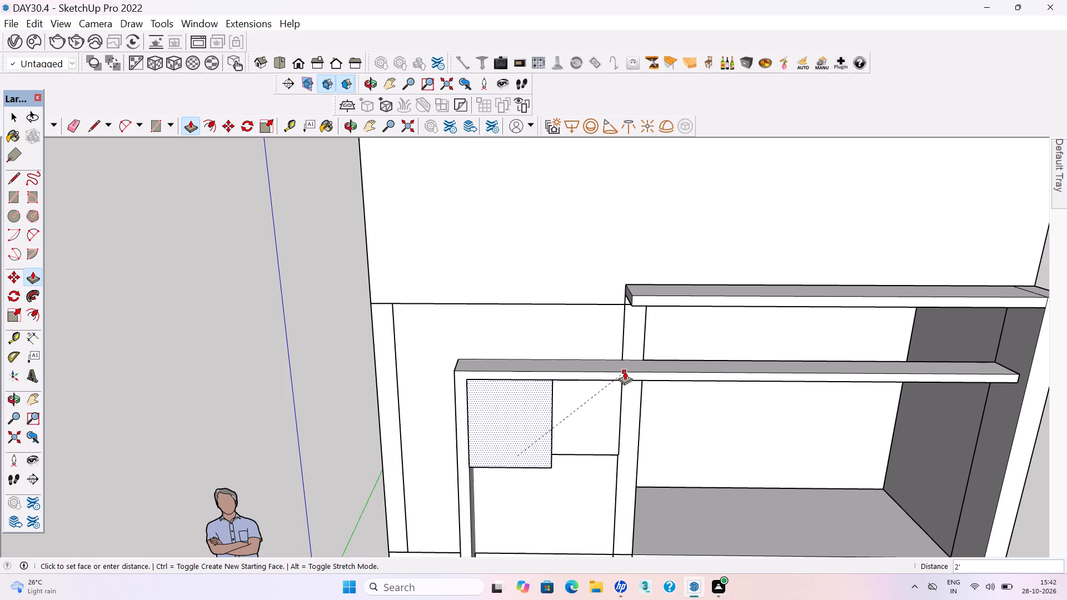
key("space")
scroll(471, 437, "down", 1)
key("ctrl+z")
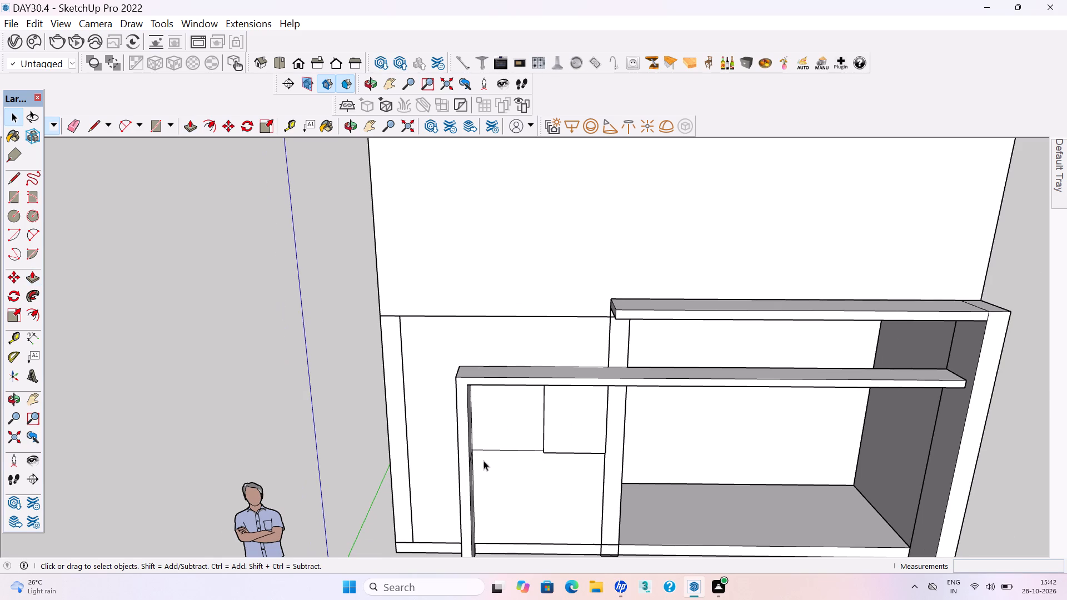
Draw a 3' 3 5/8" by 2' 10 3/4" rectangle over the blank wall face between the border's left side and the panel.
scroll(482, 451, "down", 4)
middle_click_drag(632, 447, 490, 569)
scroll(573, 294, "down", 3)
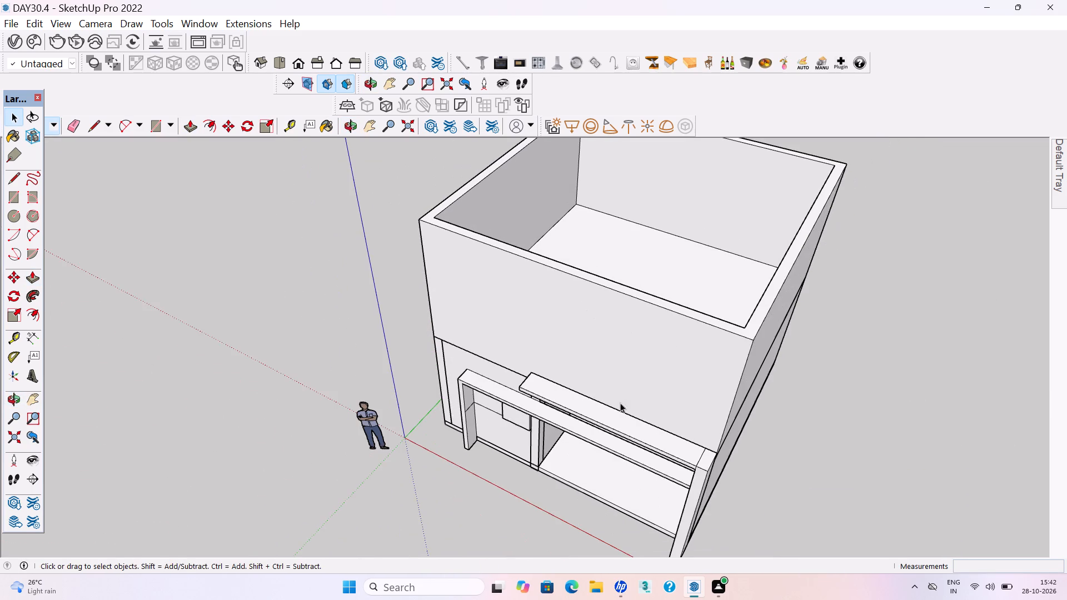
middle_click_drag(579, 435, 745, 322)
scroll(587, 371, "up", 4)
middle_click_drag(562, 452, 554, 391)
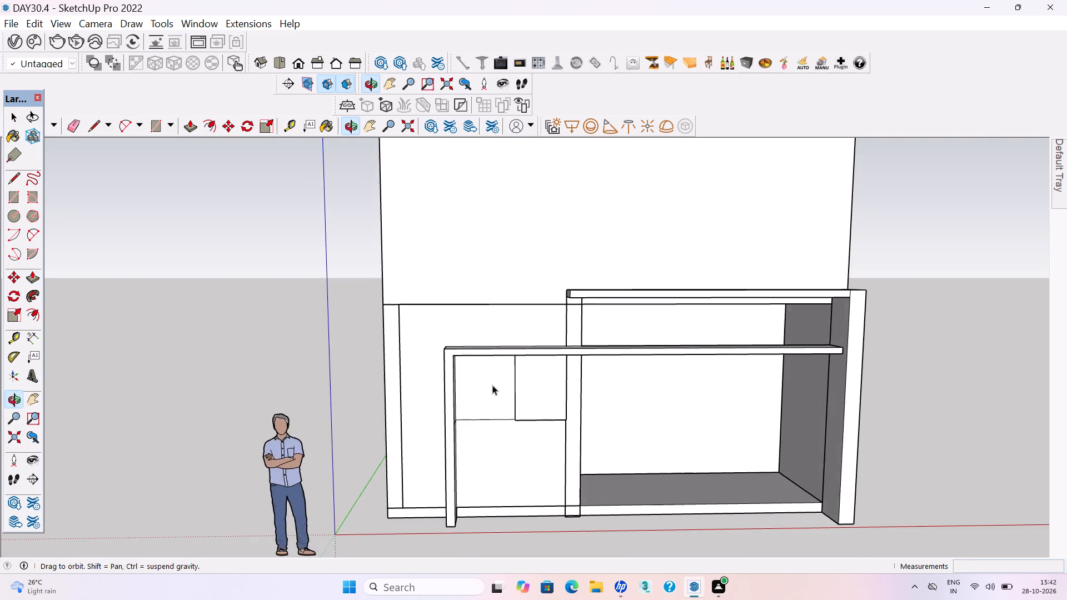
scroll(491, 386, "up", 7)
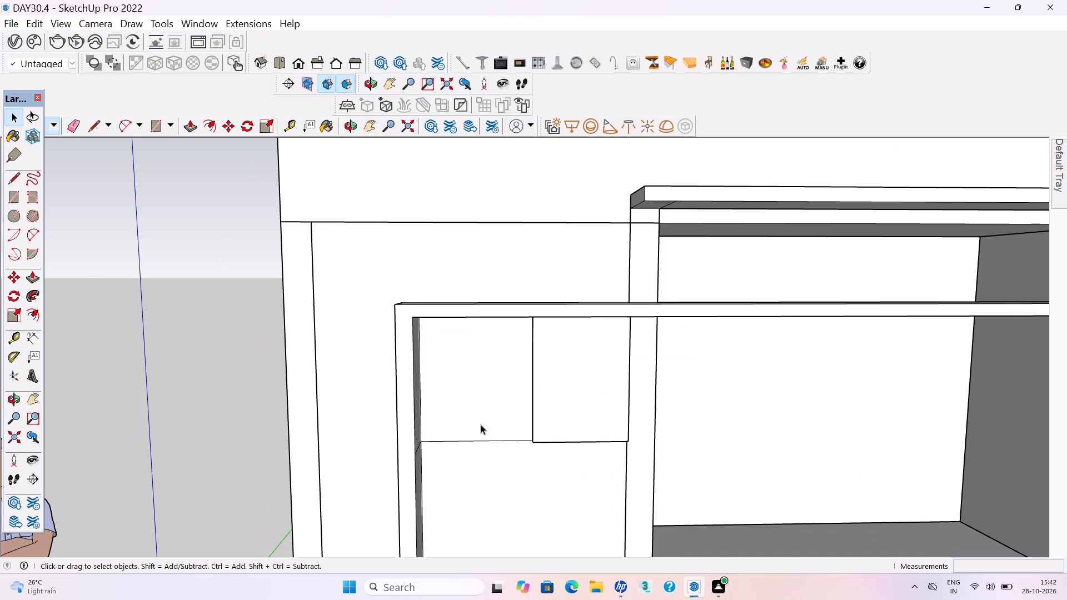
middle_click_drag(471, 417, 460, 421)
double_click(458, 417)
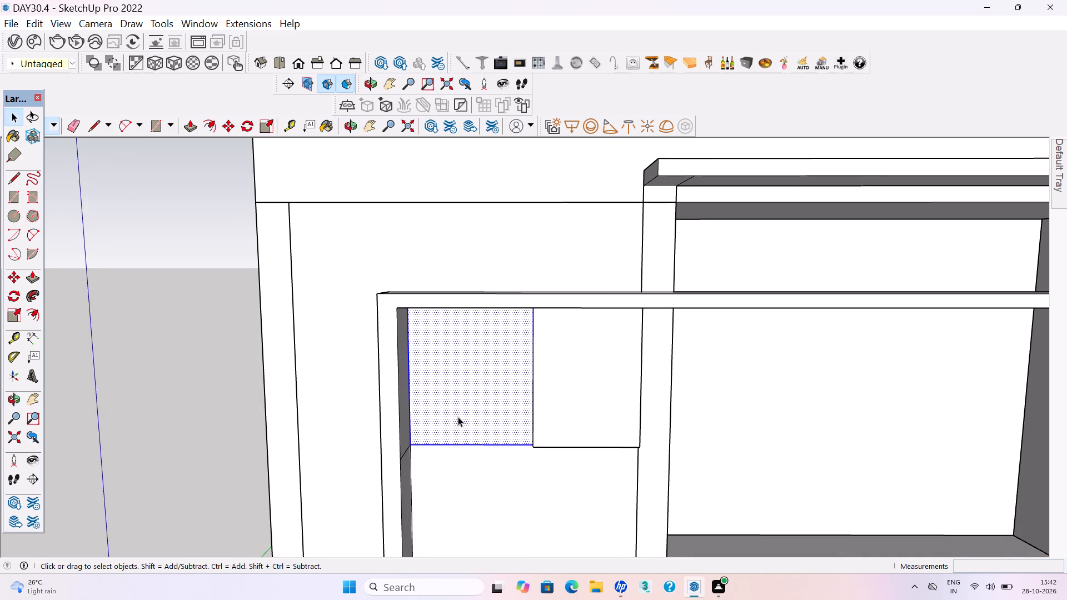
left_click(455, 402)
key("r")
middle_click_drag(446, 357, 436, 292)
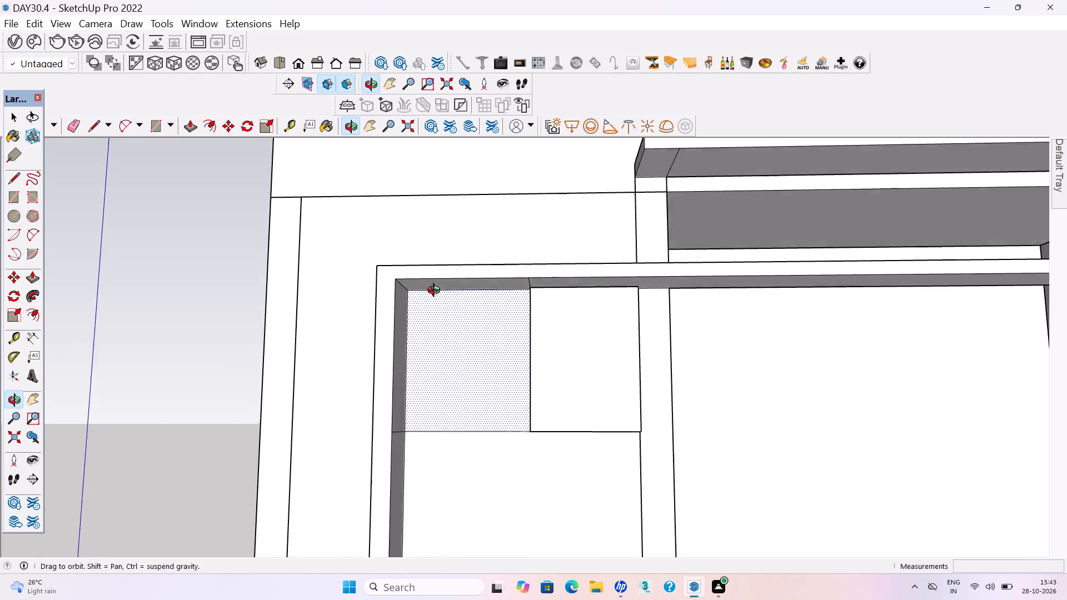
middle_click_drag(436, 292, 423, 264)
scroll(425, 337, "up", 4)
left_click(396, 263)
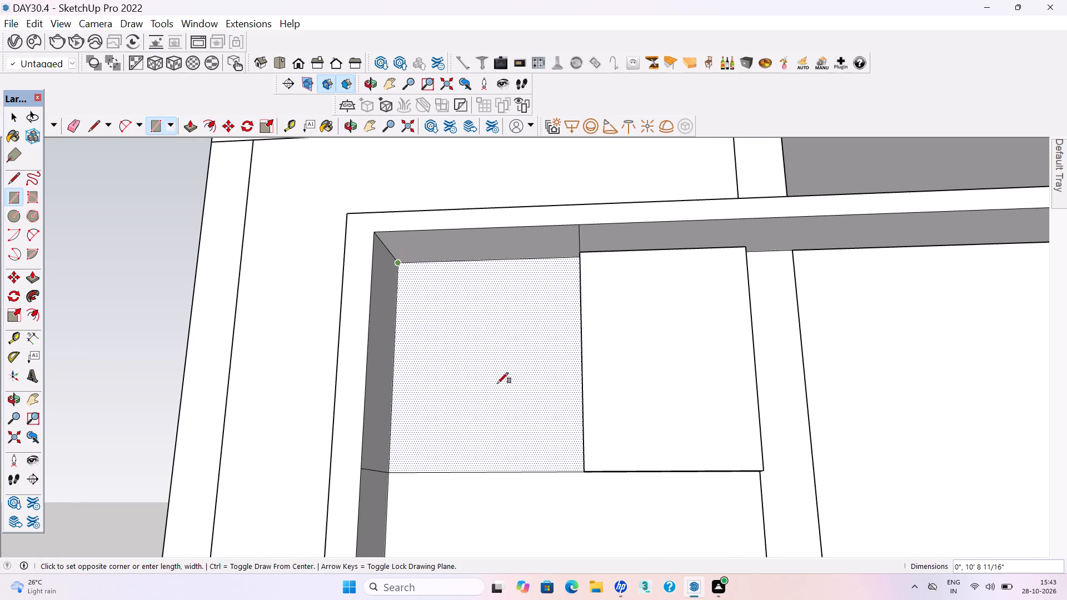
left_click(579, 471)
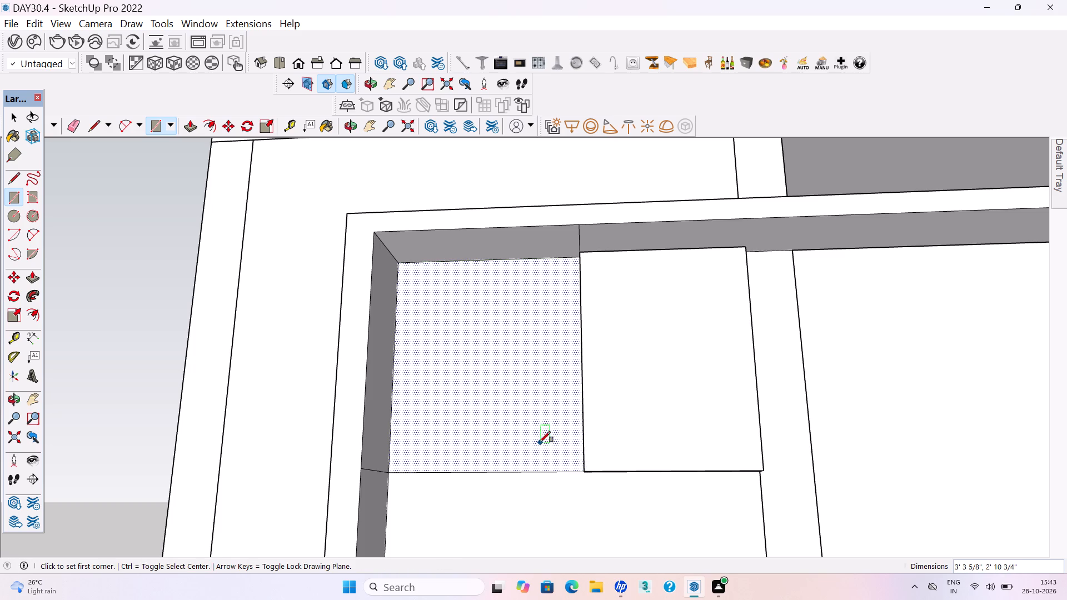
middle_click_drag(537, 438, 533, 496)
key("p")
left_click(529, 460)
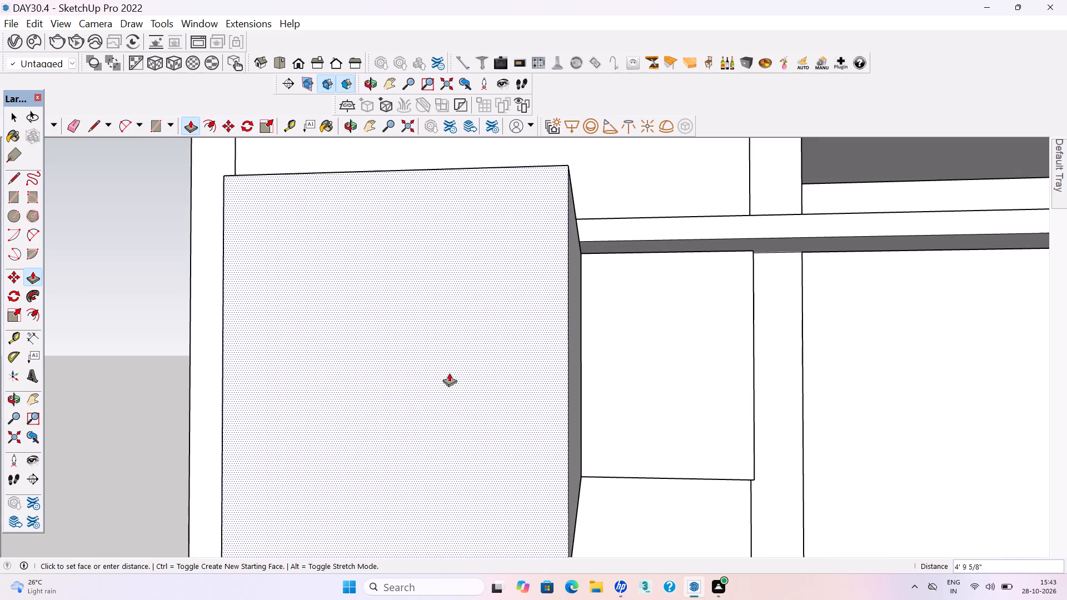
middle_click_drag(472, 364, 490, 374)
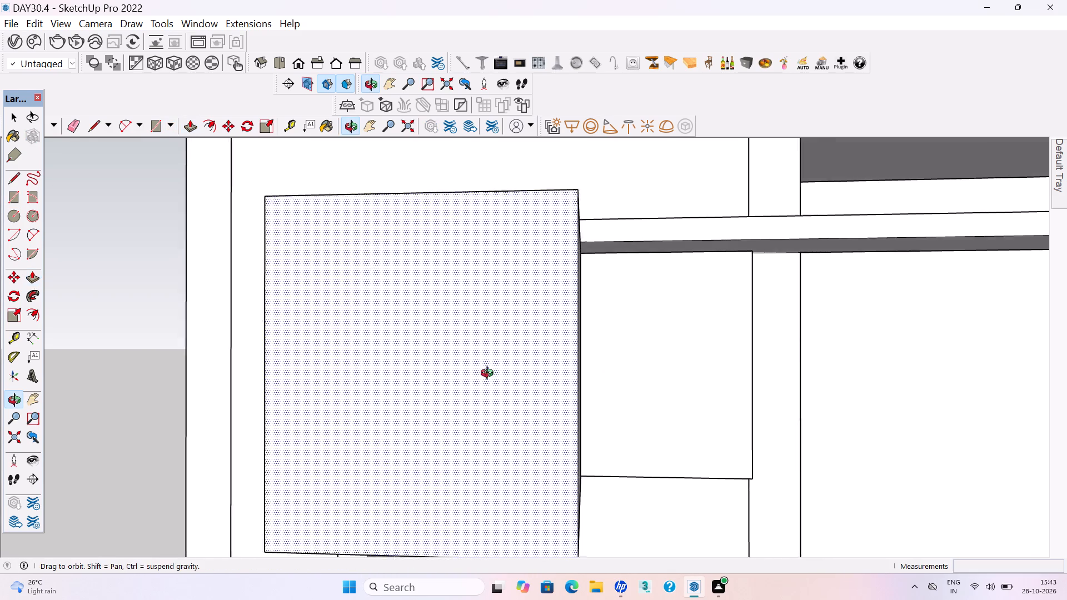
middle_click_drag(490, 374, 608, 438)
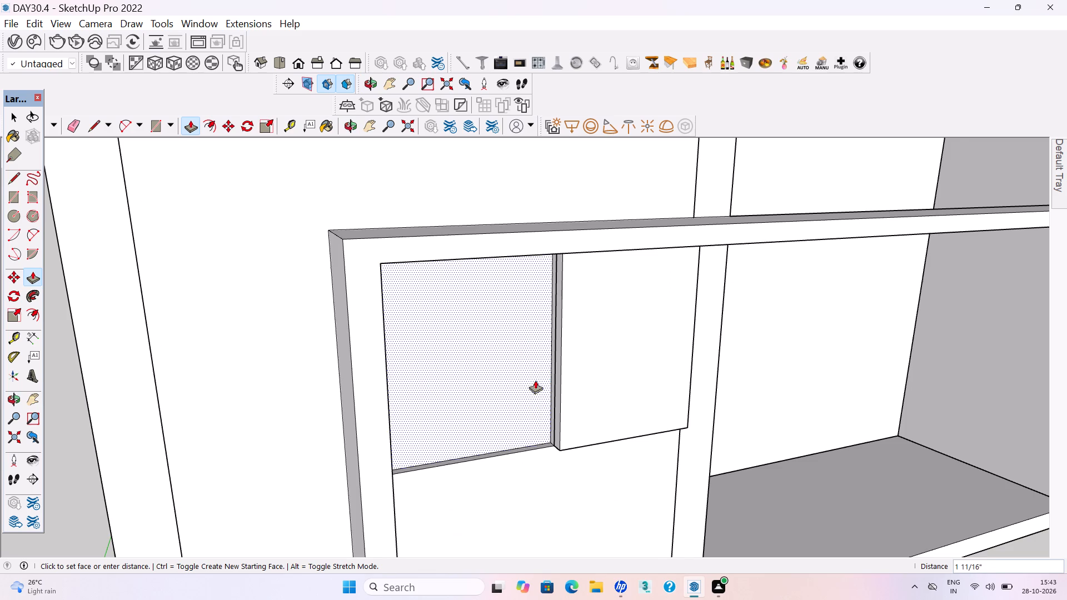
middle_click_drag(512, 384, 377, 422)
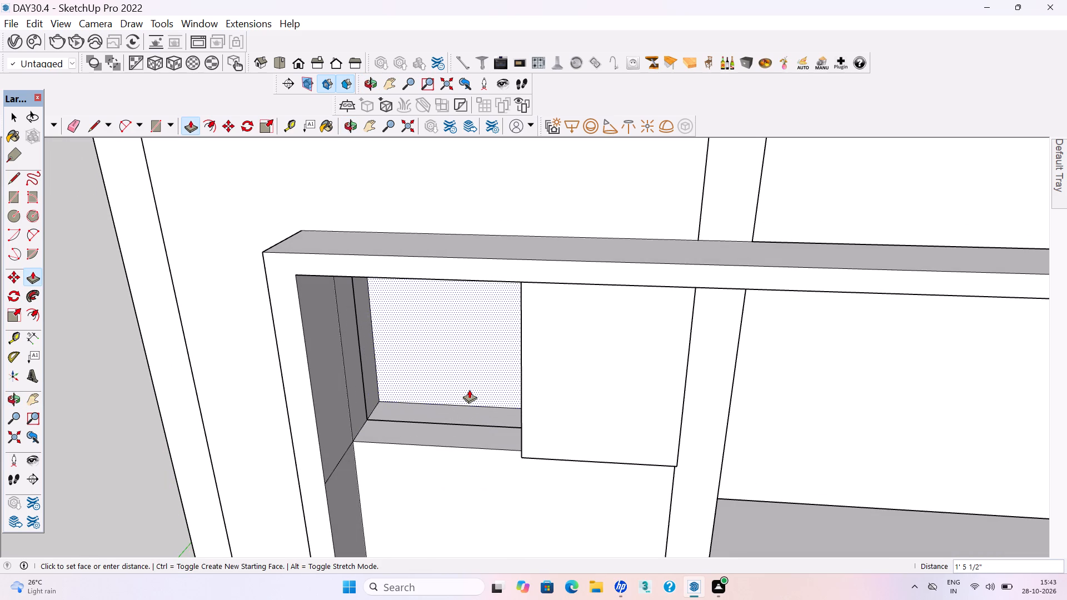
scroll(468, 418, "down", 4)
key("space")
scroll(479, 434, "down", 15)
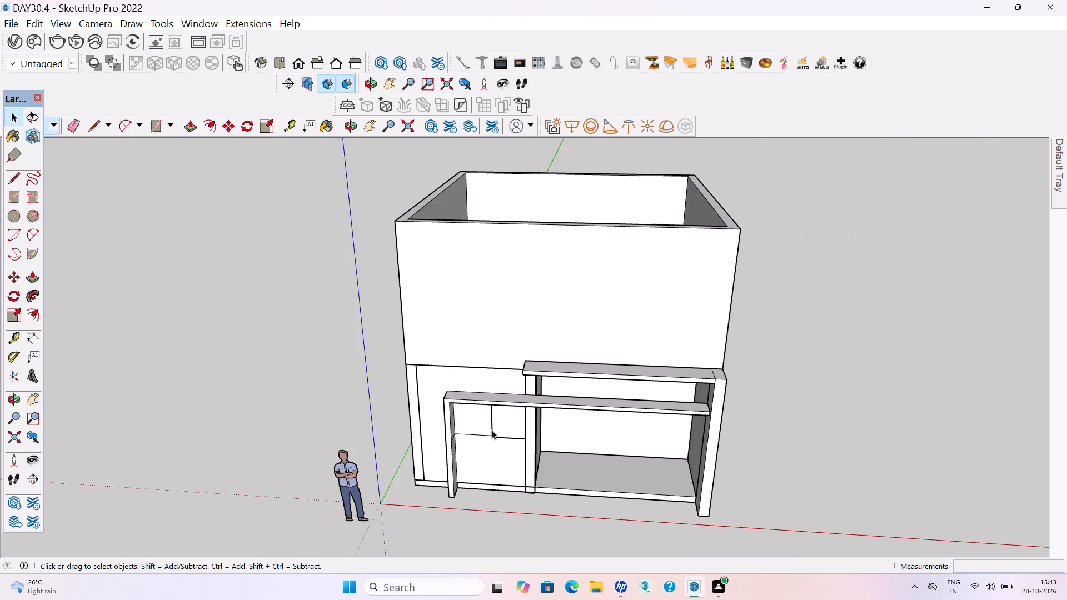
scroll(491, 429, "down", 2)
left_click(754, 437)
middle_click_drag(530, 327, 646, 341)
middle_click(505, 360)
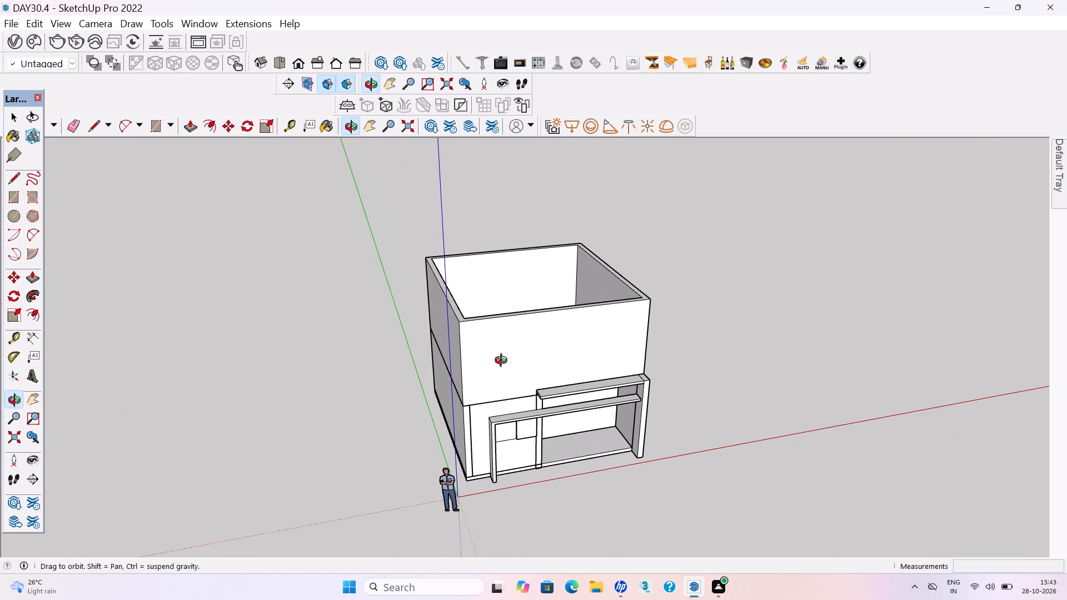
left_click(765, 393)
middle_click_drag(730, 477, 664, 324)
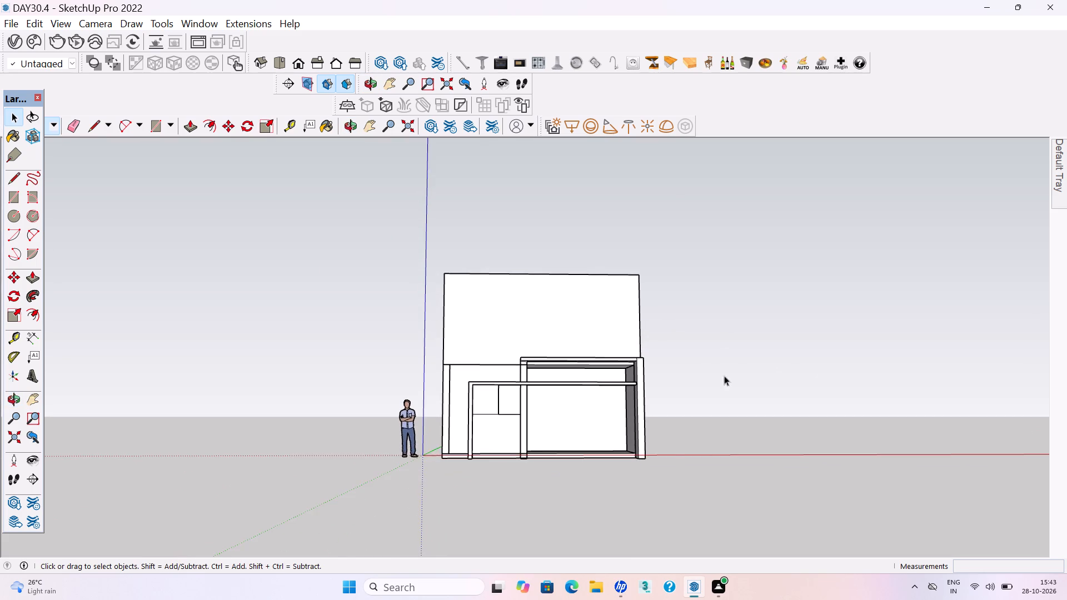
Group the L-shaped border's front, top, outer side and bottom faces.
scroll(479, 376, "up", 7)
left_click(471, 415)
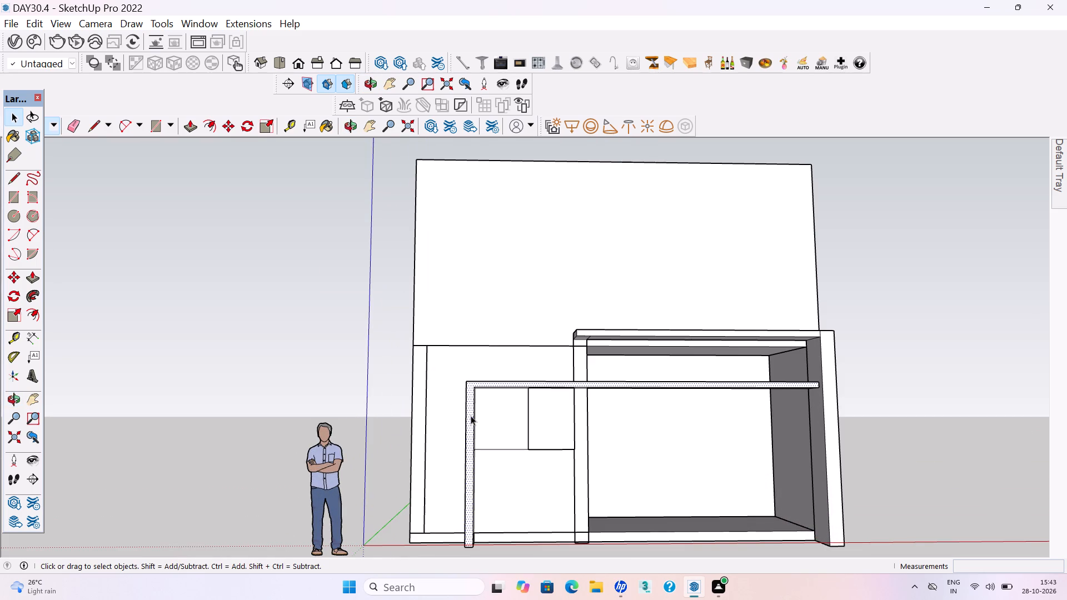
triple_click(471, 414)
left_click(468, 411)
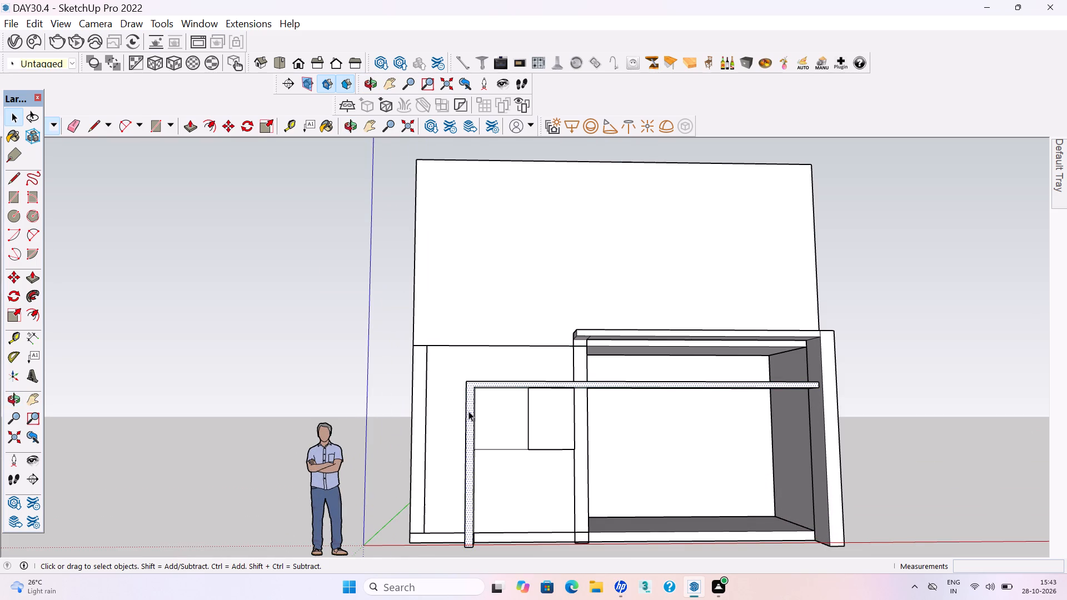
double_click(468, 411)
middle_click_drag(468, 385, 493, 542)
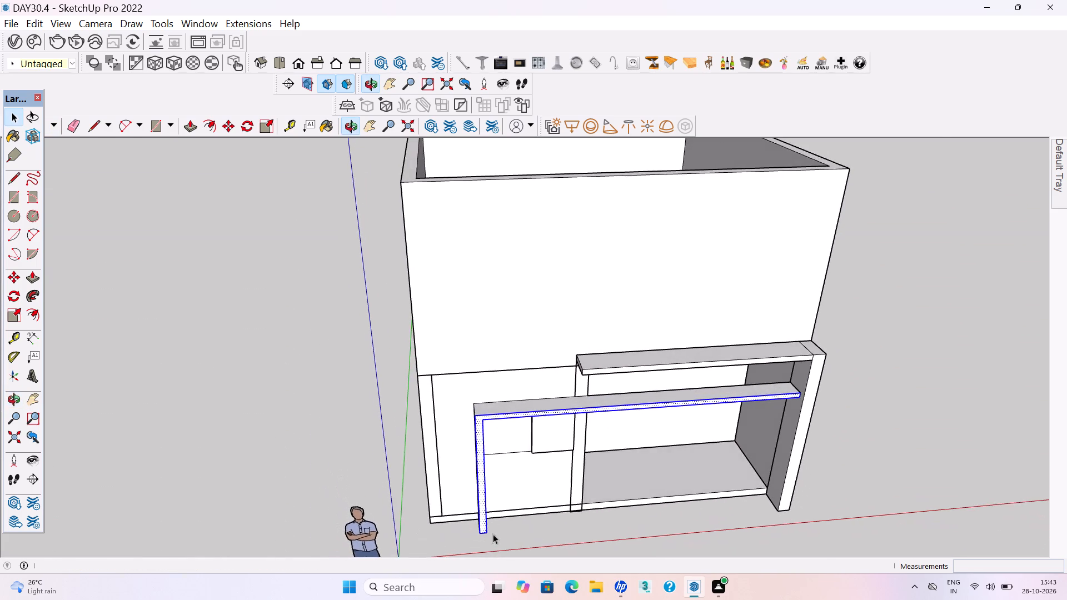
scroll(467, 411, "up", 9)
middle_click_drag(475, 423, 628, 431)
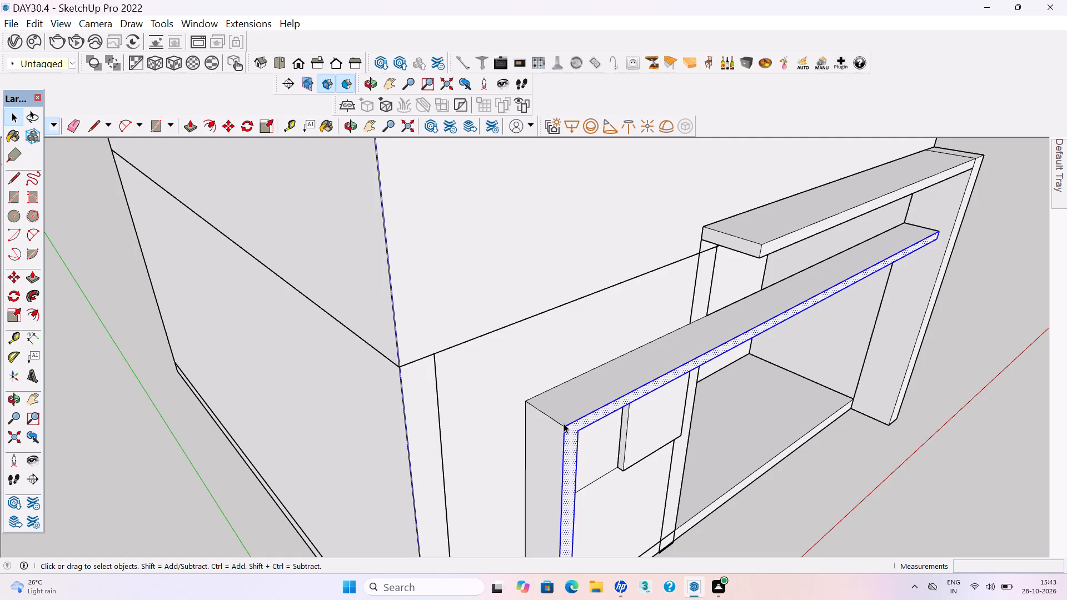
double_click(557, 417, "ctrl")
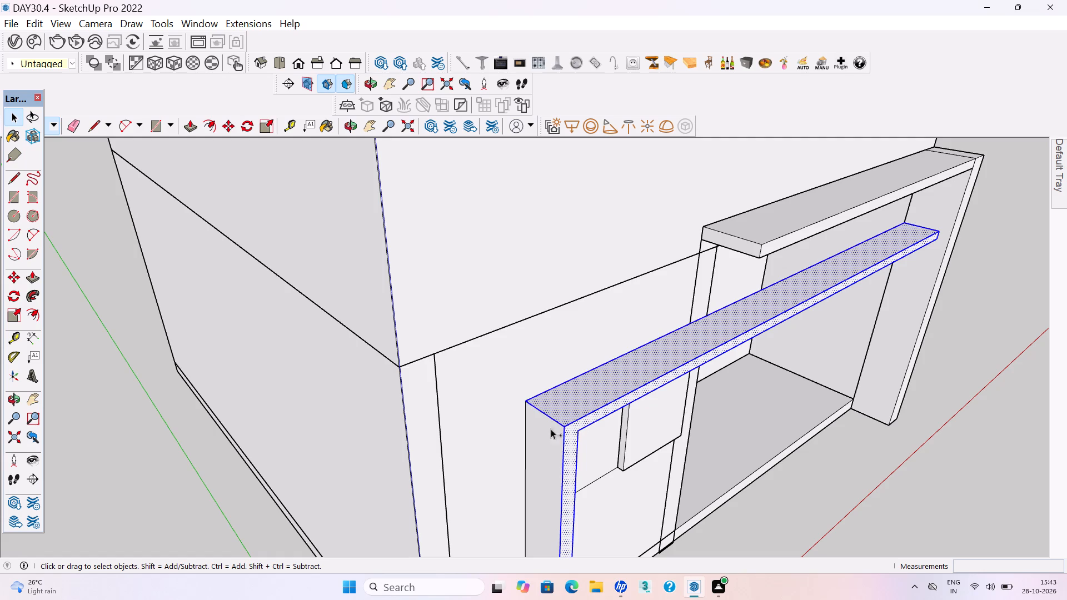
left_click(550, 442, "ctrl")
scroll(468, 410, "down", 8, "ctrl")
middle_click_drag(581, 386, 456, 392, "ctrl")
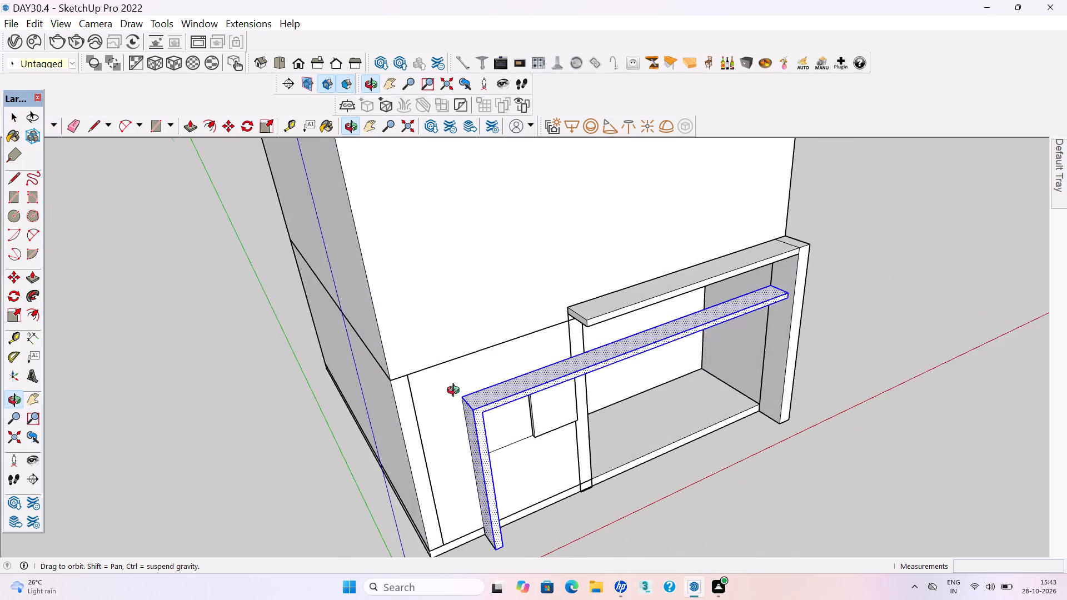
middle_click_drag(456, 392, 450, 391, "ctrl")
scroll(488, 564, "up", 13, "ctrl")
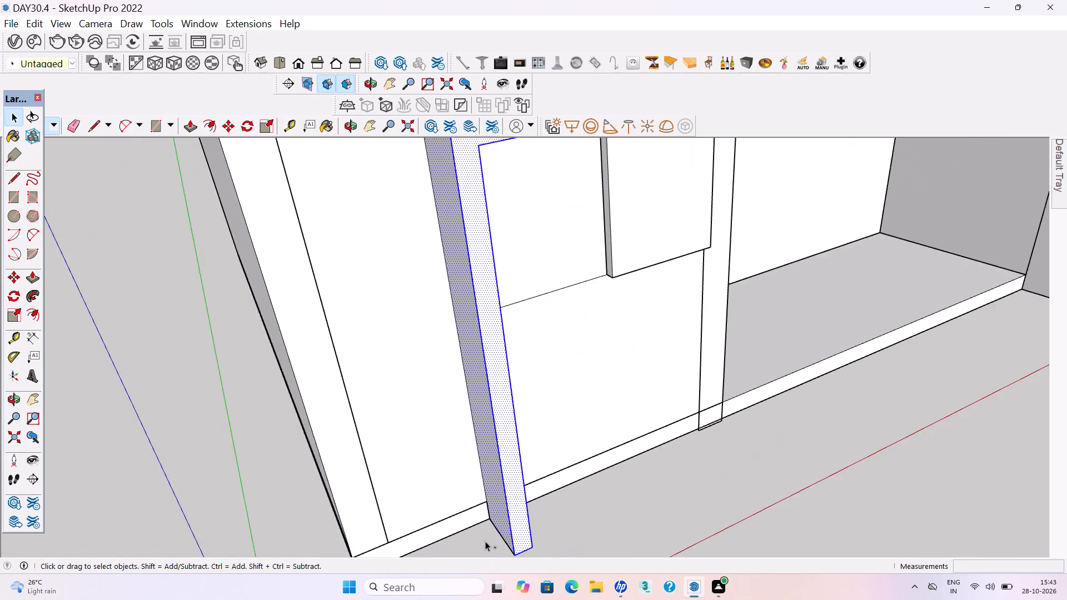
scroll(485, 541, "up", 2, "ctrl")
middle_click_drag(485, 541, 600, 46, "ctrl")
scroll(507, 437, "up", 3, "ctrl")
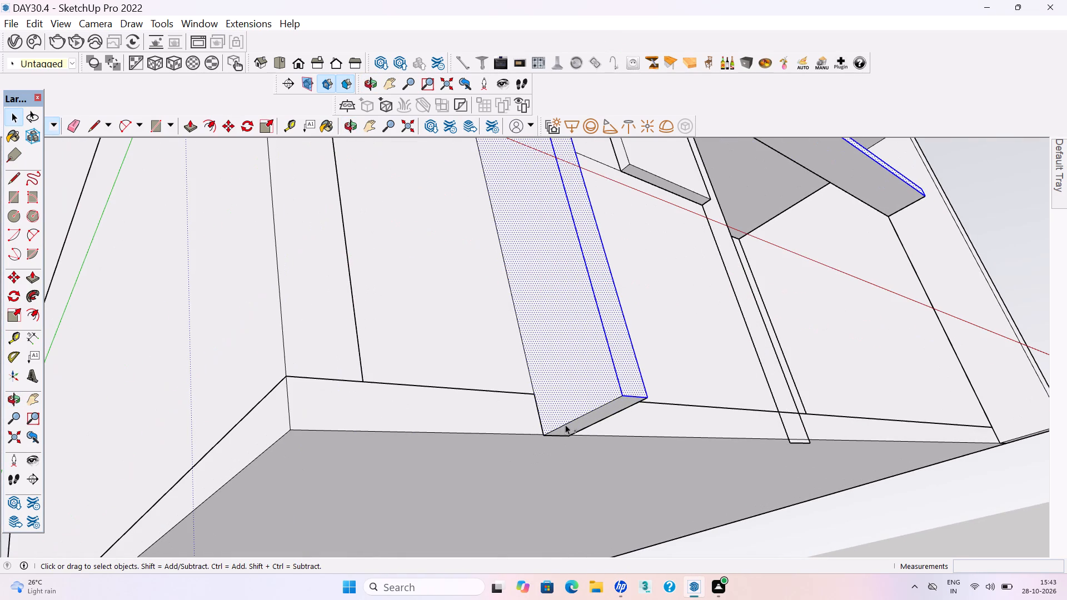
left_click(571, 423, "ctrl")
left_click(577, 430, "ctrl")
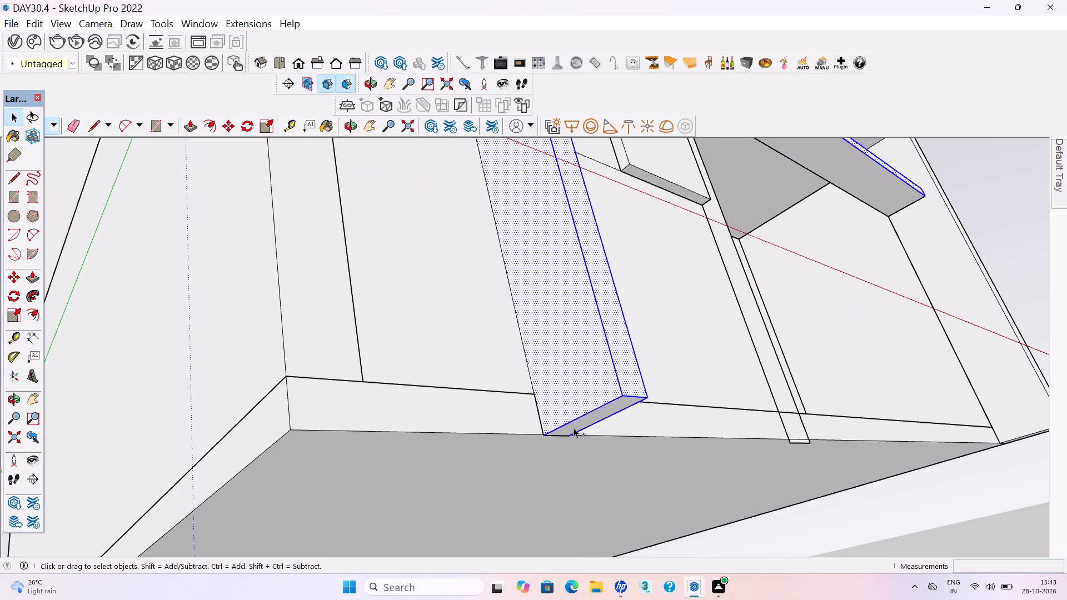
left_click(574, 428, "ctrl")
right_click(565, 423, "ctrl")
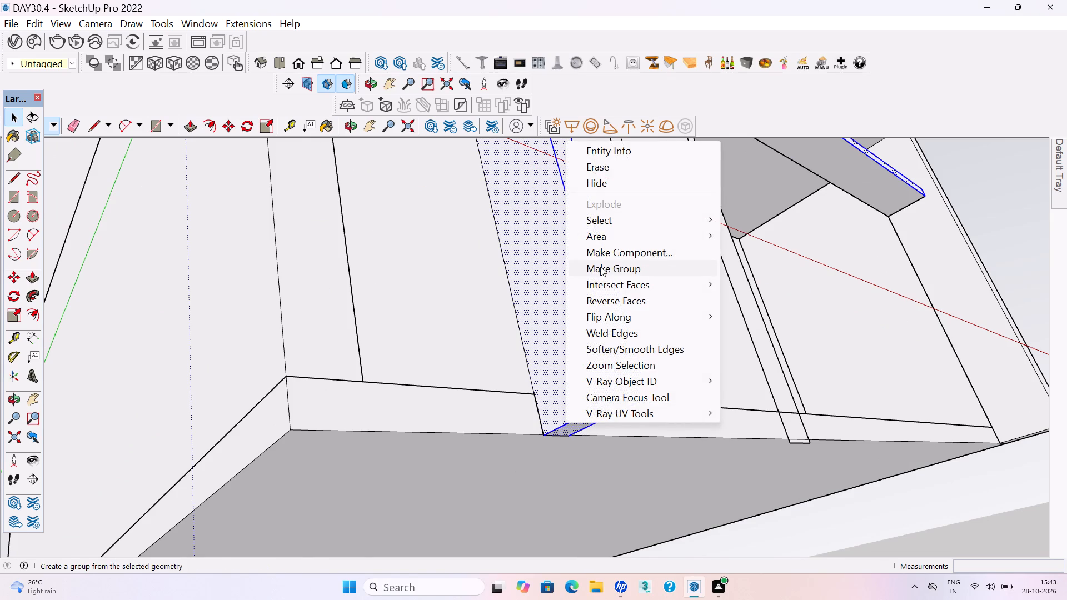
left_click(600, 267, "ctrl")
Hide the newly grouped border faces.
scroll(534, 458, "down", 11)
middle_click_drag(564, 281, 422, 548)
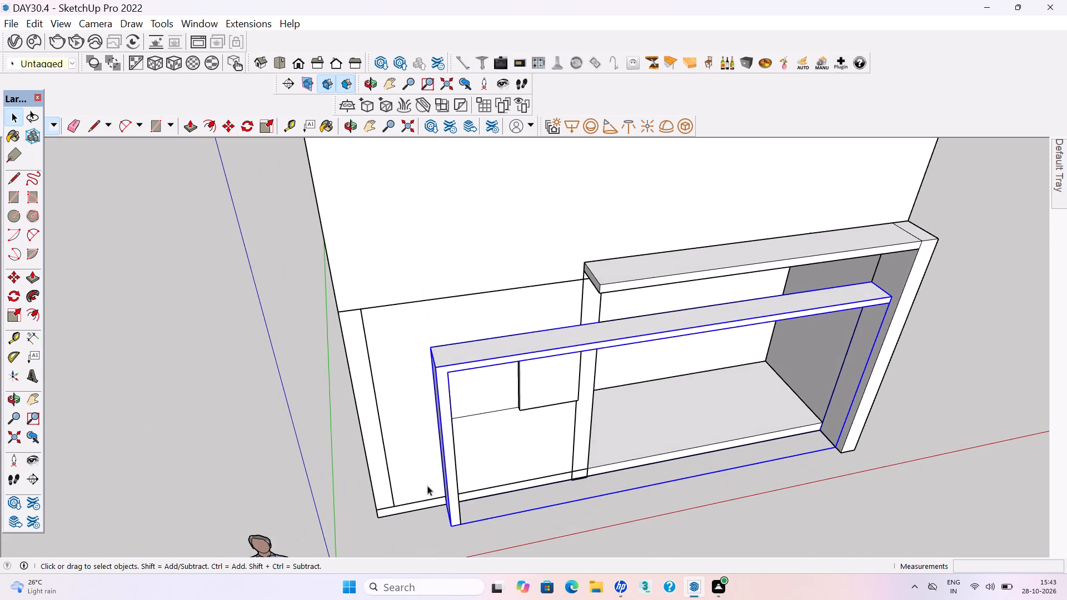
right_click(445, 388)
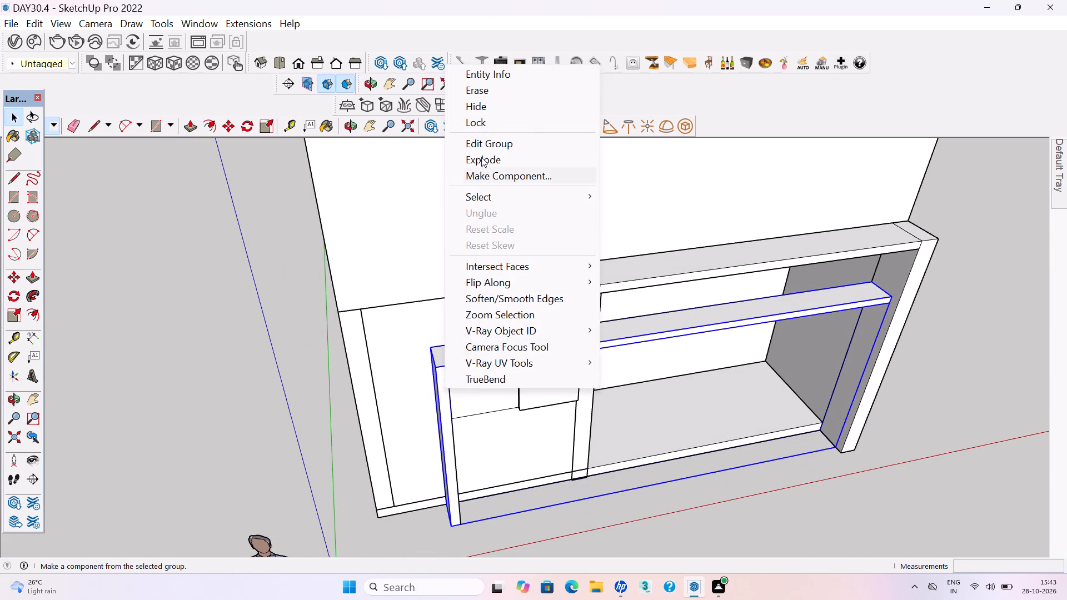
left_click(481, 107)
Draw a rectangle about 2' 10 13/16" by 3' 3 5/8" over the wall face between the border's left side and the panel.
scroll(484, 349, "up", 7)
middle_click_drag(495, 365, 455, 277)
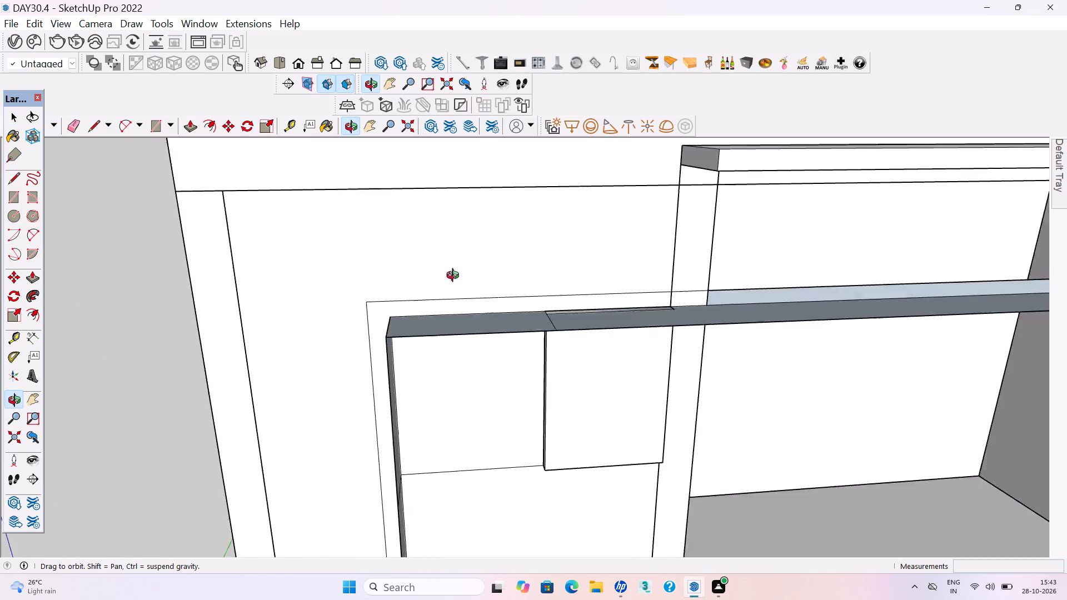
middle_click_drag(455, 277, 344, 279)
scroll(440, 401, "up", 3)
middle_click_drag(447, 407, 458, 348)
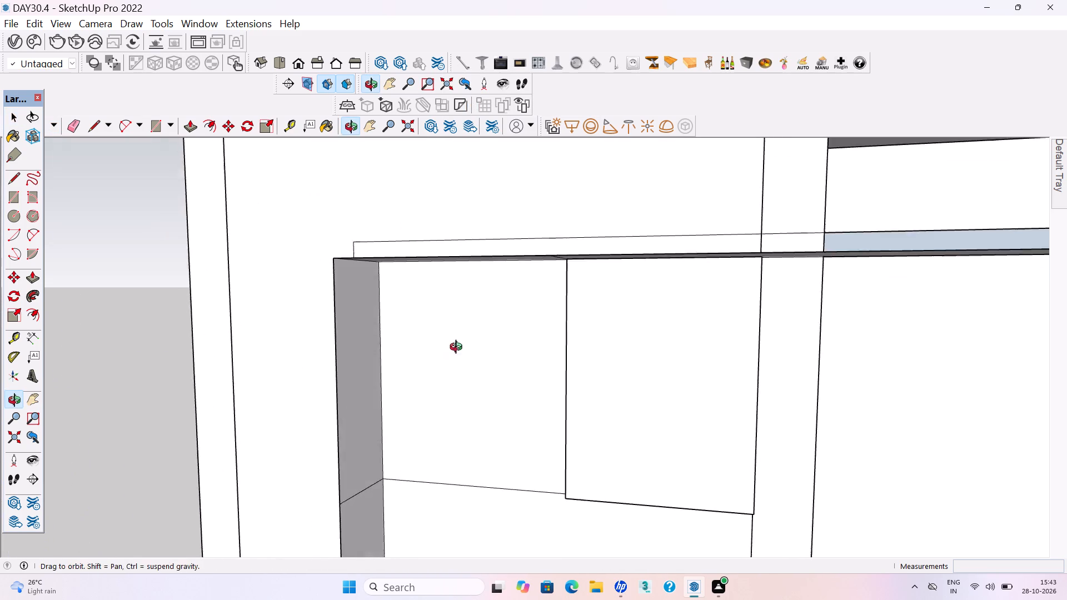
middle_click_drag(458, 348, 458, 329)
left_click(455, 391)
middle_click_drag(451, 368, 477, 384)
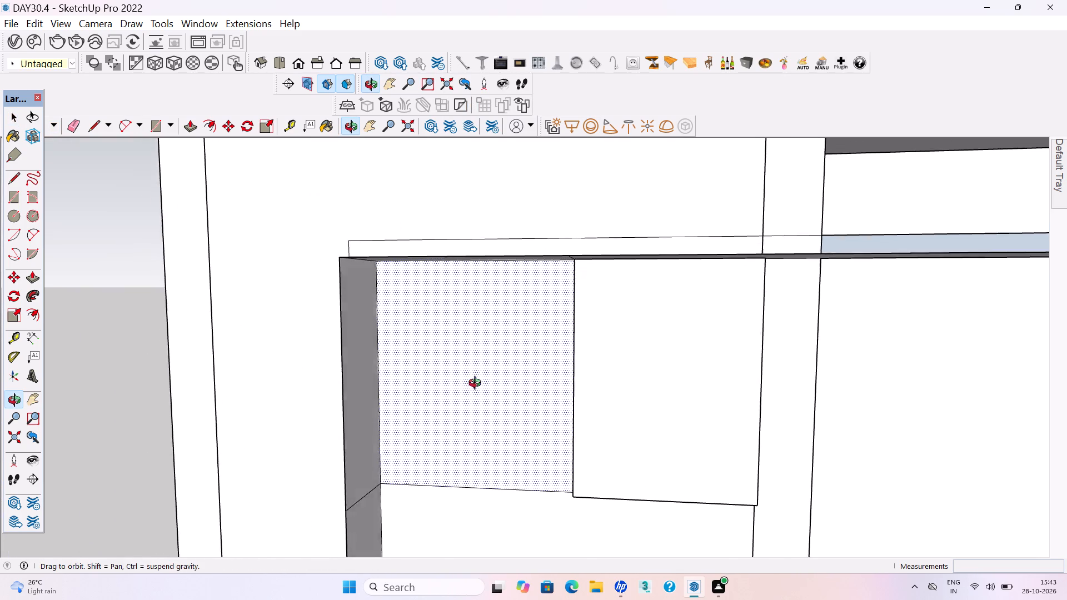
middle_click_drag(477, 384, 471, 377)
scroll(472, 408, "up", 2)
key("r")
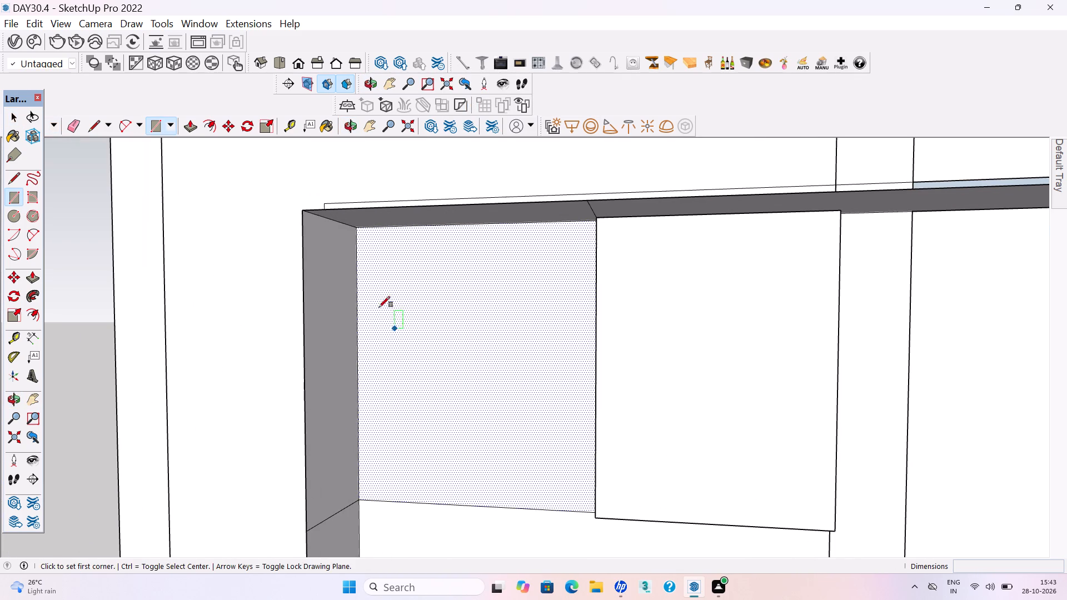
left_click(359, 229)
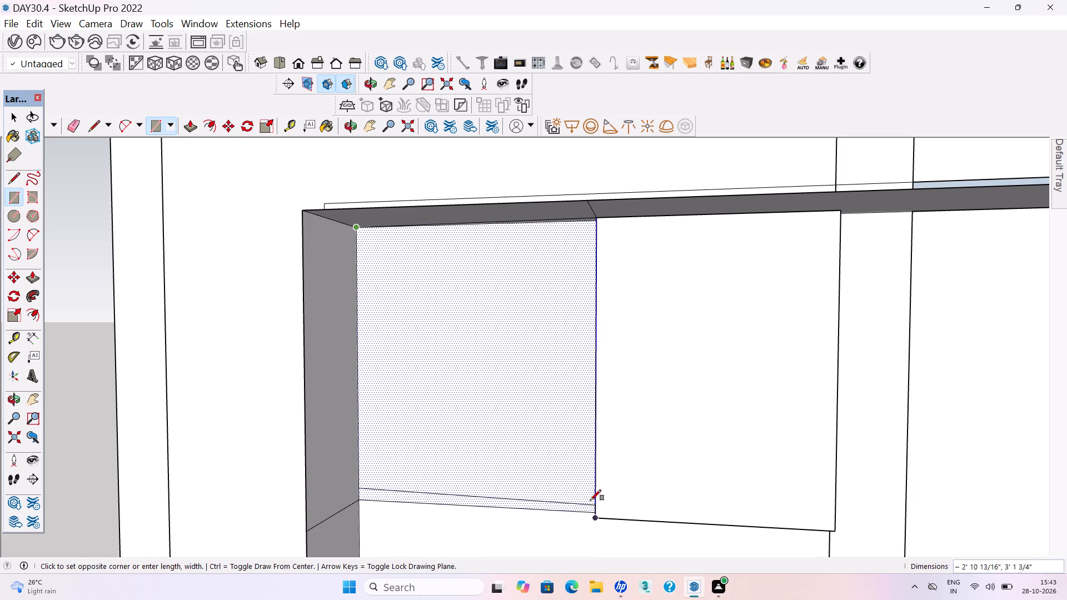
middle_click_drag(579, 492, 639, 499)
scroll(582, 432, "down", 4)
middle_click_drag(556, 473, 512, 488)
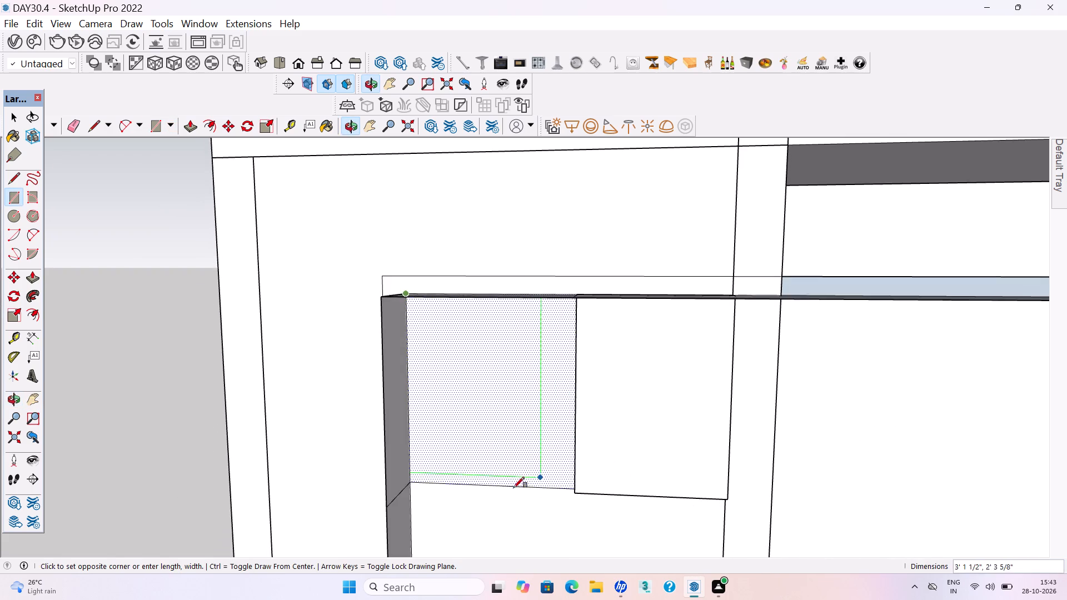
scroll(535, 494, "up", 7)
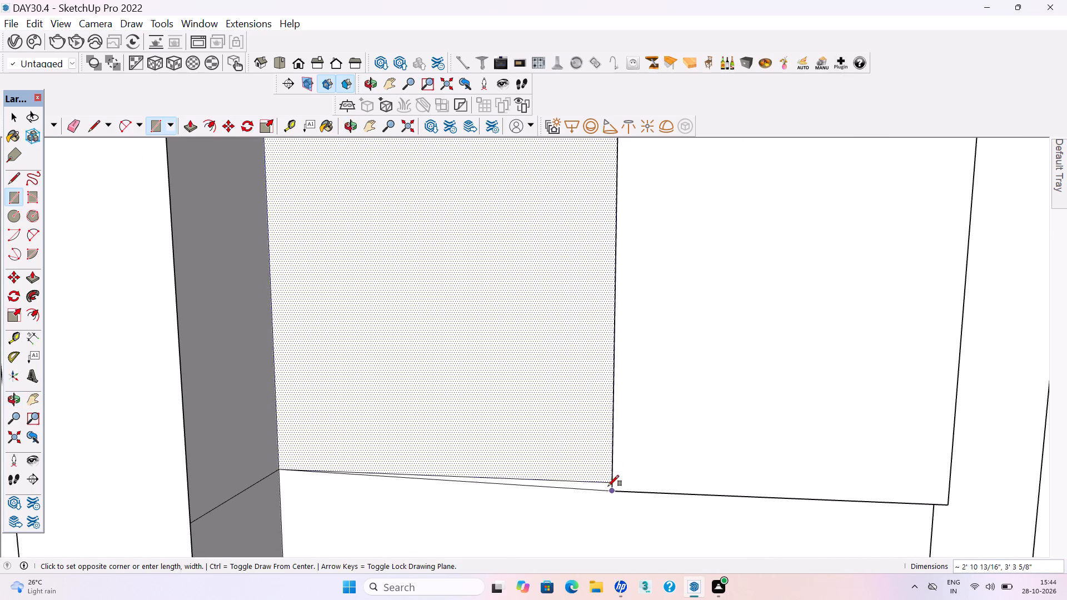
left_click(609, 483)
Recess the wall face between the border's left side and the panel by 5" with Push/Pull.
scroll(614, 460, "down", 4)
middle_click_drag(622, 488, 613, 492)
key("p")
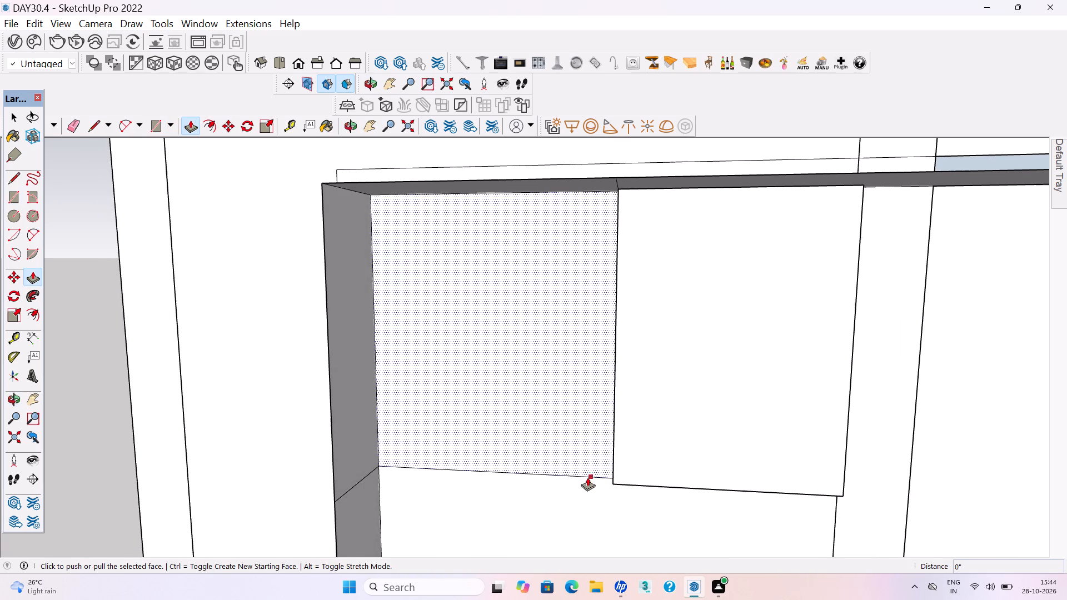
left_click(566, 462)
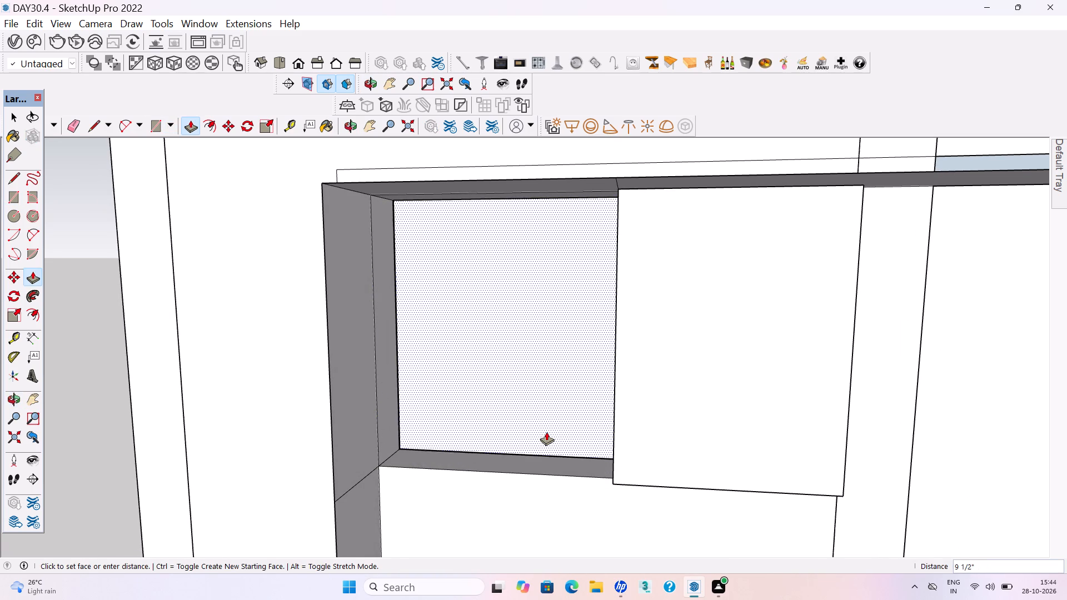
left_click(539, 435)
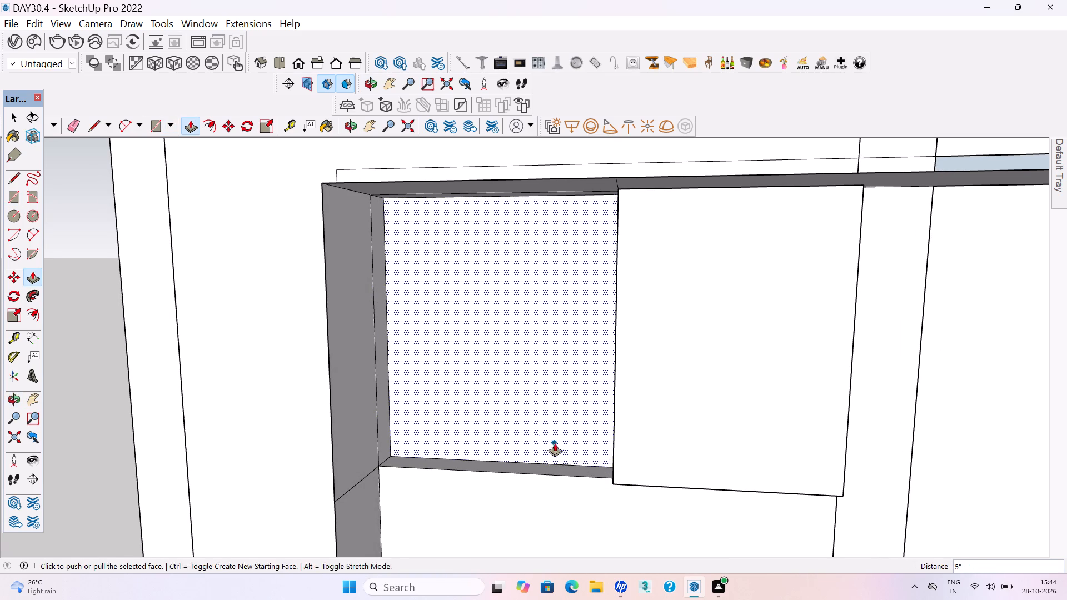
key("space")
Unhide the grouped border.
scroll(555, 459, "down", 17)
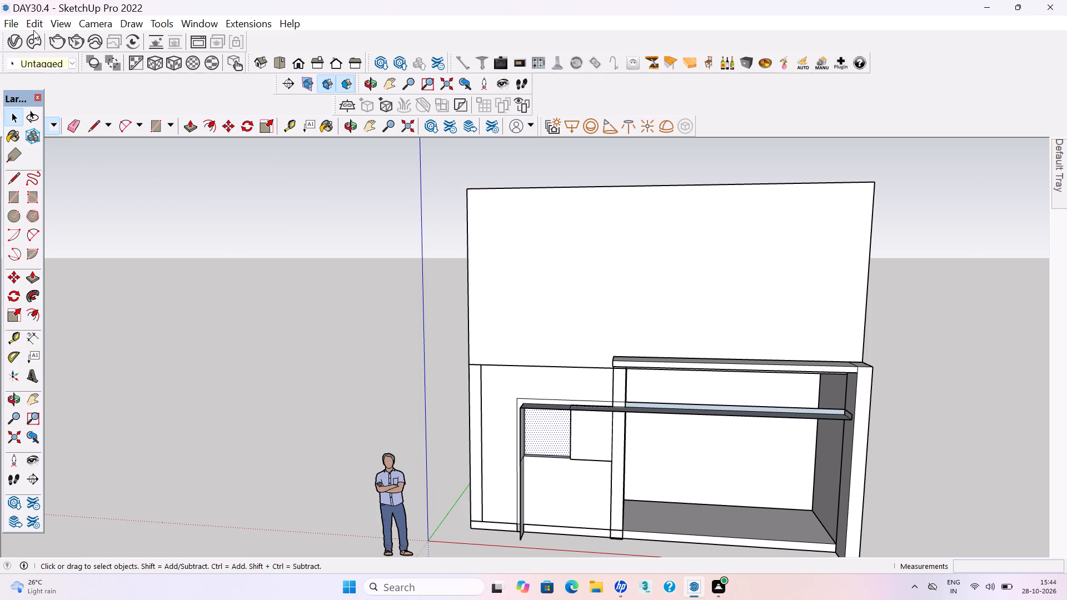
left_click(44, 28)
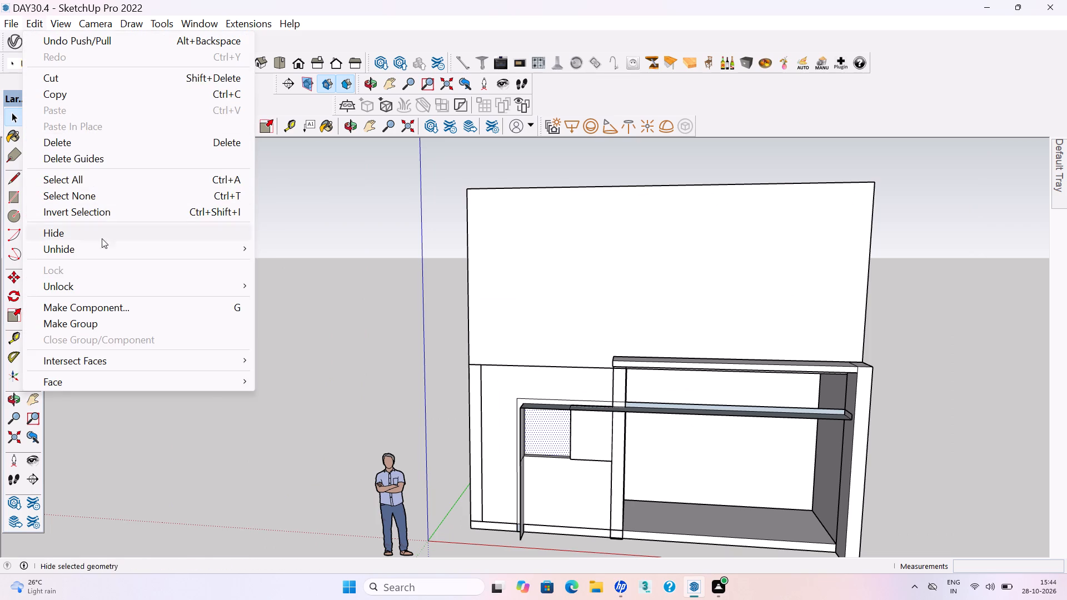
left_click(299, 261)
Check the recessed wall area inside the border's upper corner and save the model.
scroll(418, 300, "down", 3)
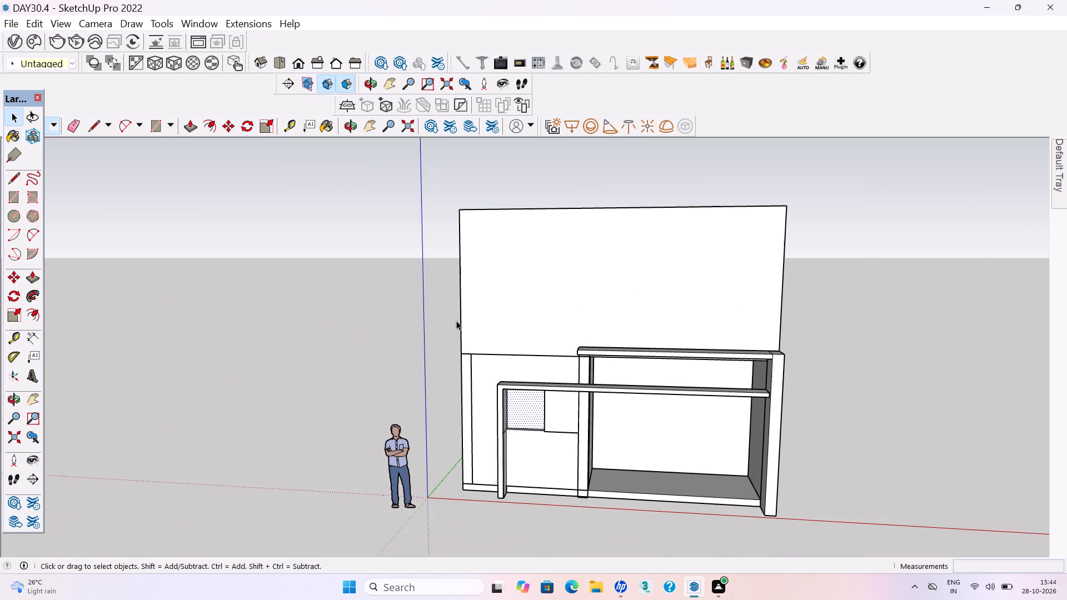
middle_click_drag(472, 337, 510, 382)
left_click(561, 506)
scroll(525, 440, "up", 13)
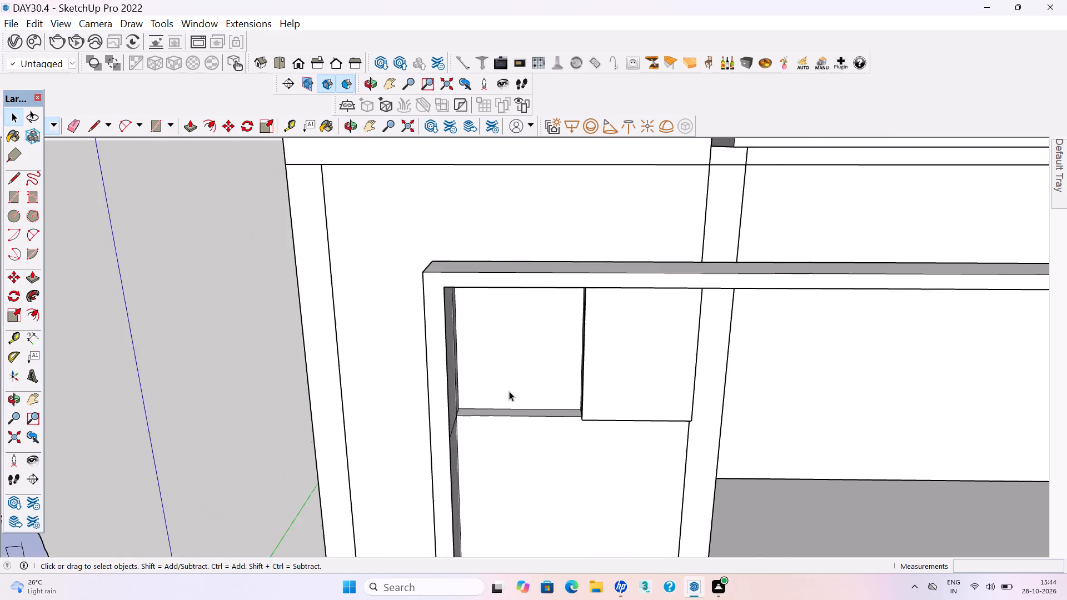
scroll(509, 391, "up", 3)
middle_click_drag(477, 428, 458, 455)
scroll(459, 433, "down", 18)
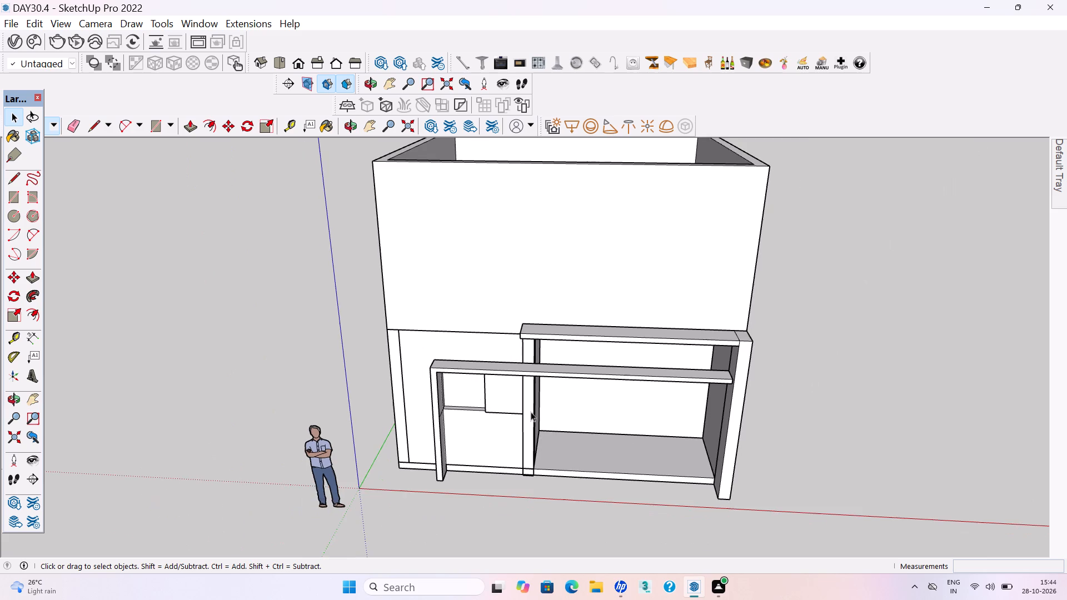
left_click(821, 458)
key("ctrl+s")
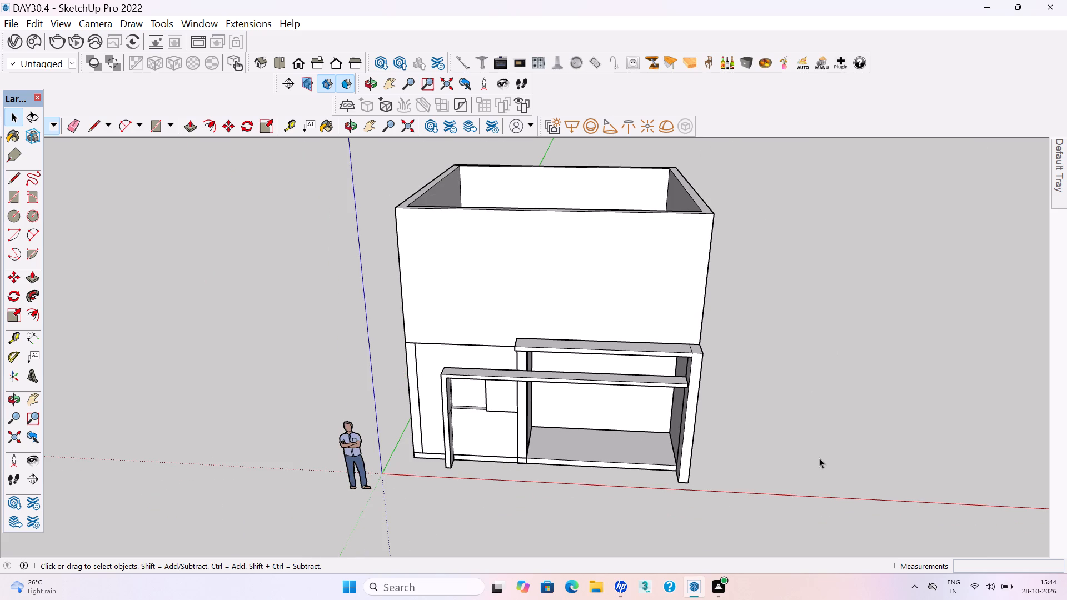
Draw a rectangle about 6' 8" tall on the front wall, rising from the L-shaped border's top onto the upper level.
scroll(745, 455, "down", 2)
middle_click_drag(644, 420, 650, 448)
middle_click(650, 449)
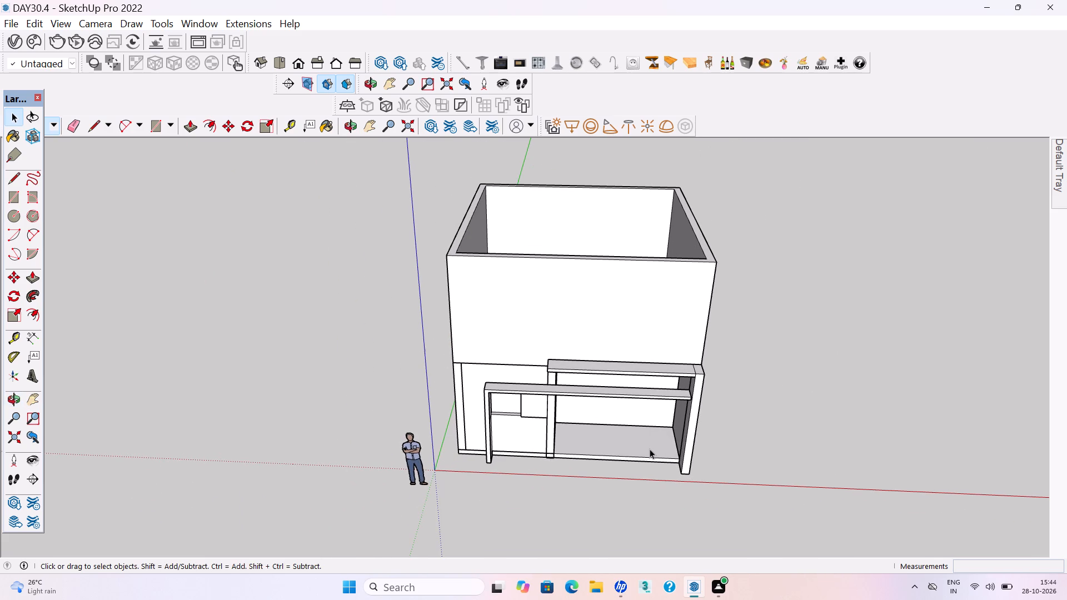
middle_click_drag(500, 398, 527, 433)
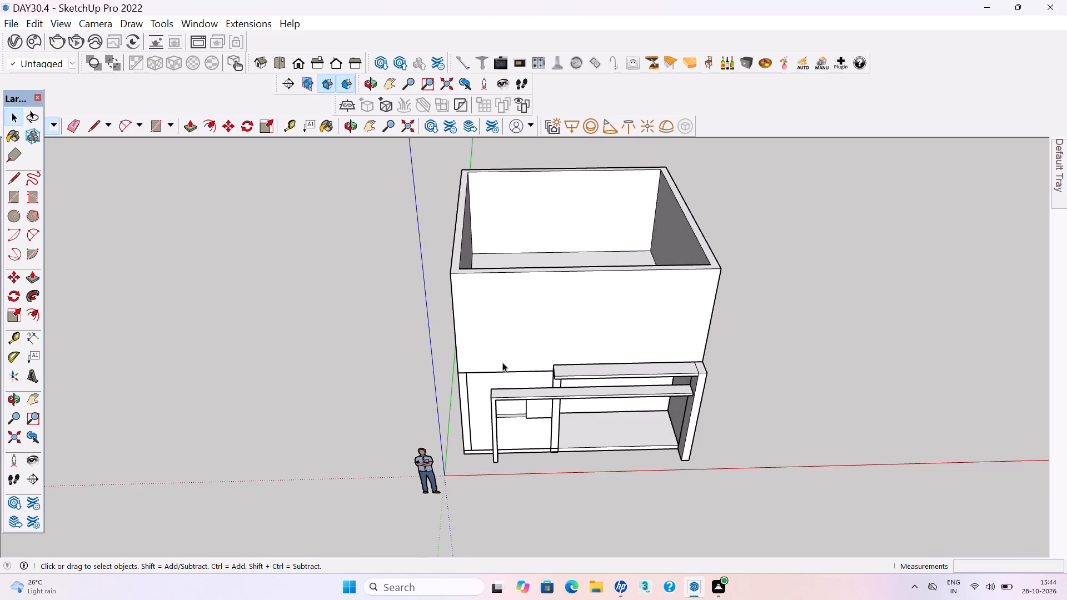
scroll(502, 362, "up", 2)
key("r")
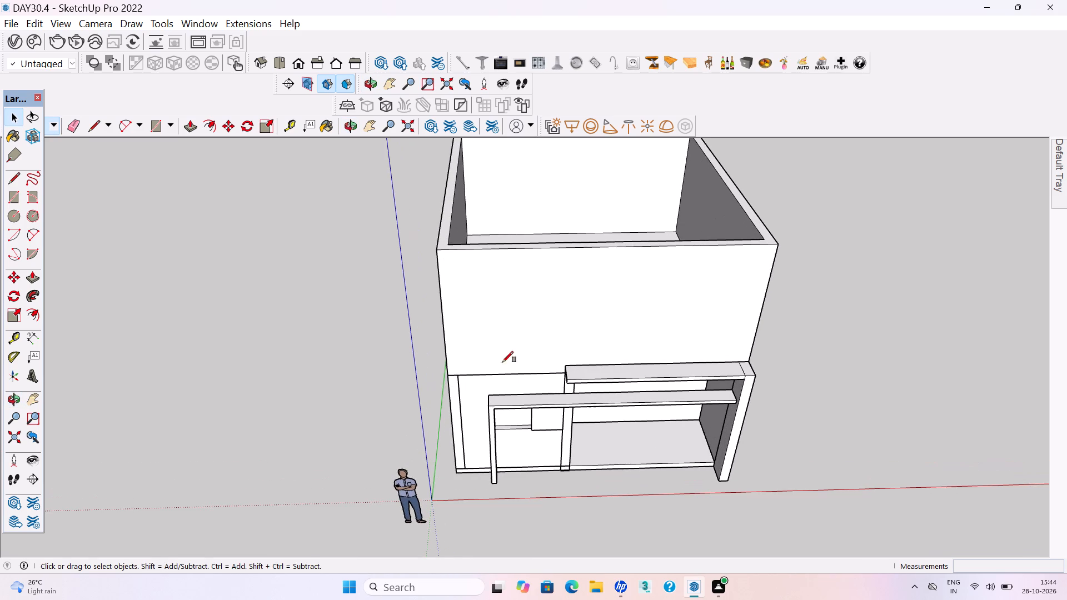
left_click(503, 396)
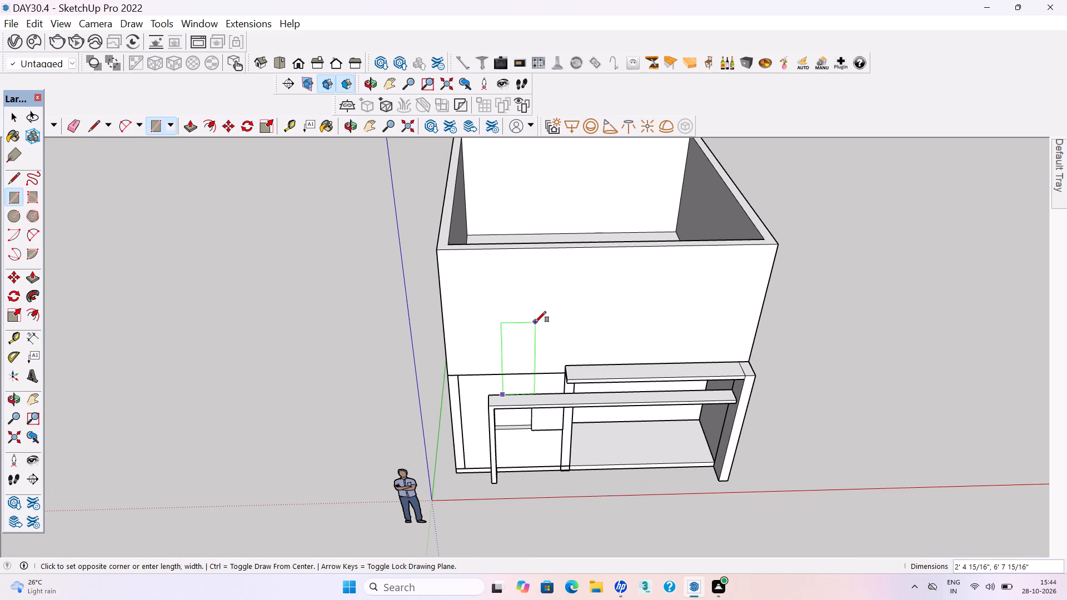
left_click(549, 322)
key("space")
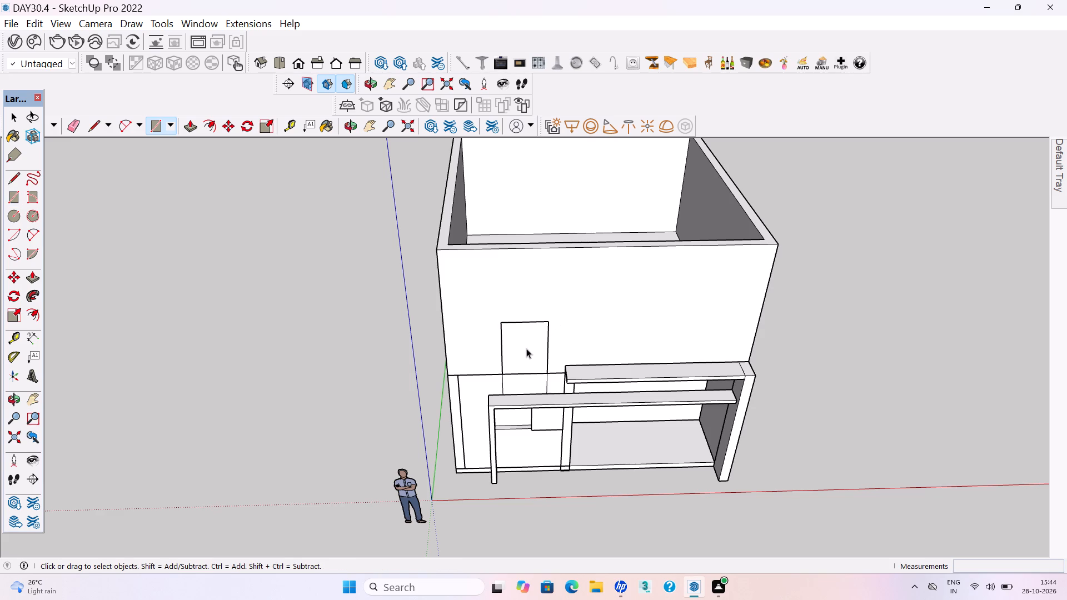
Group the face and edges of the new rectangle's portion above the floor line.
double_click(524, 346)
right_click(524, 346)
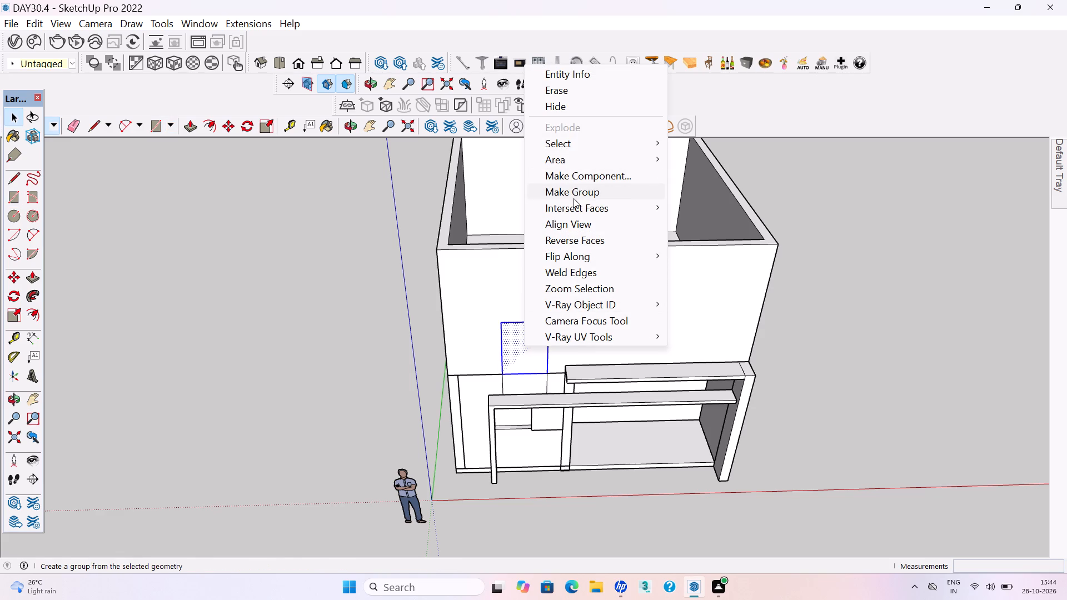
left_click(574, 196)
Extrude the grouped rectangle's face by 18 mm with Push/Pull and save the model.
double_click(520, 344)
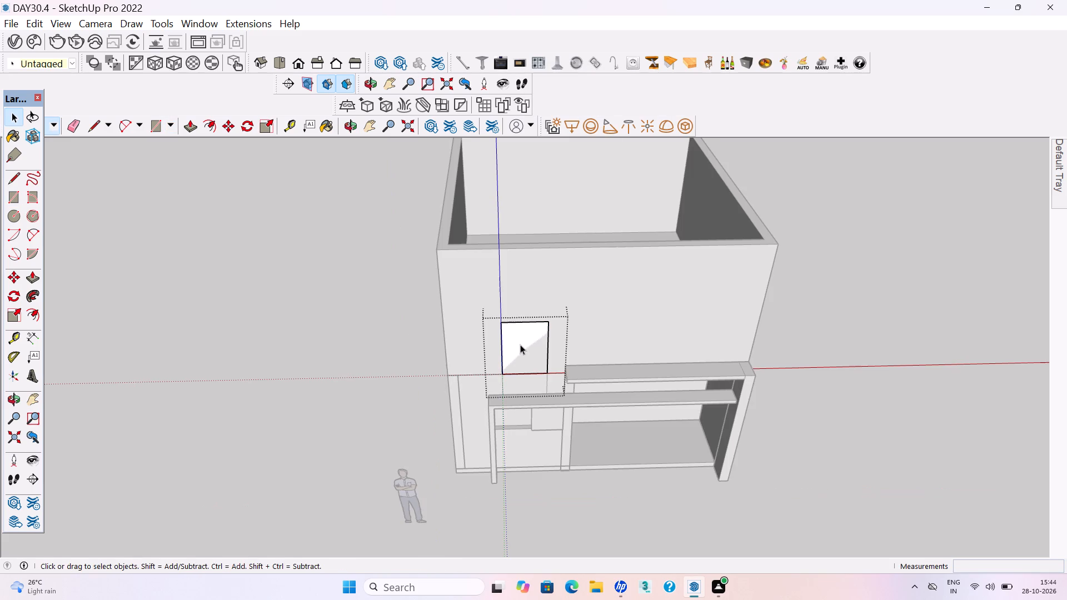
key("p")
left_click(520, 344)
type("18")
type("MM")
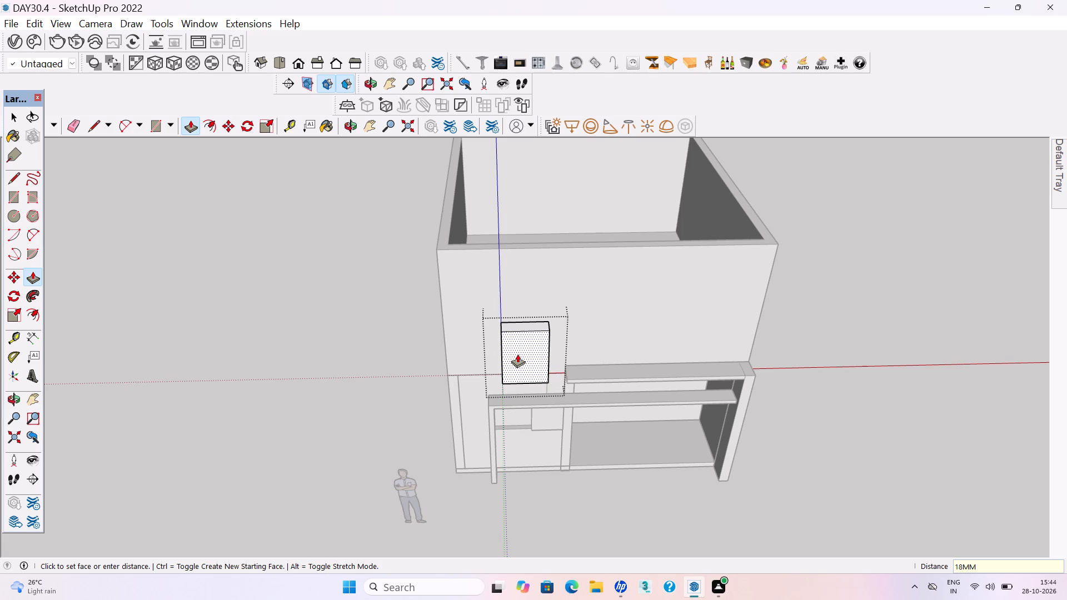
key("Return")
key("space")
scroll(518, 356, "down", 2)
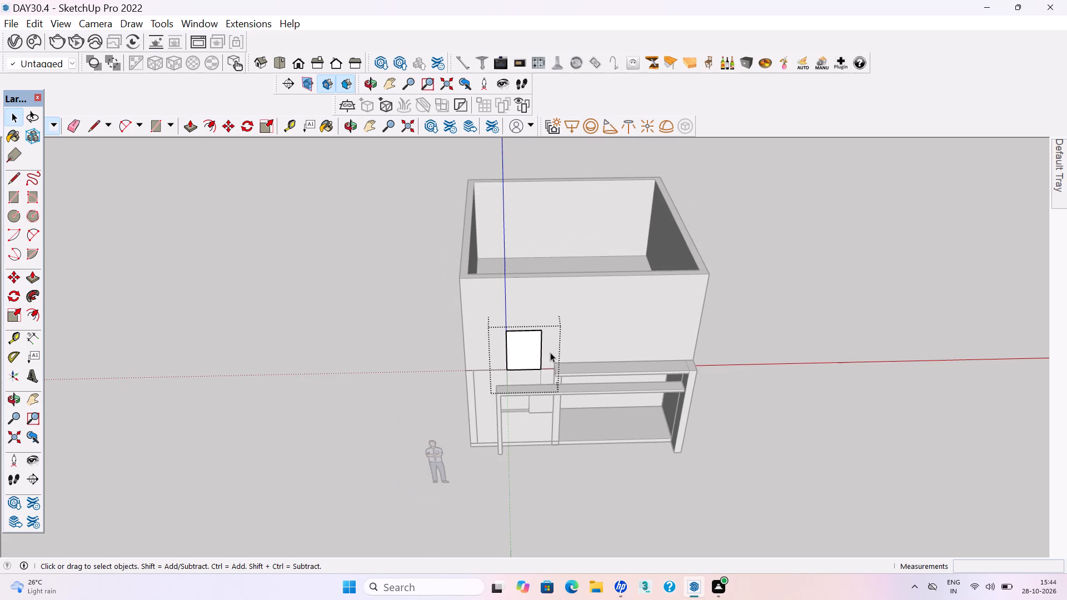
scroll(550, 352, "down", 1)
left_click(815, 466)
key("ctrl+s")
key("ctrl+s")
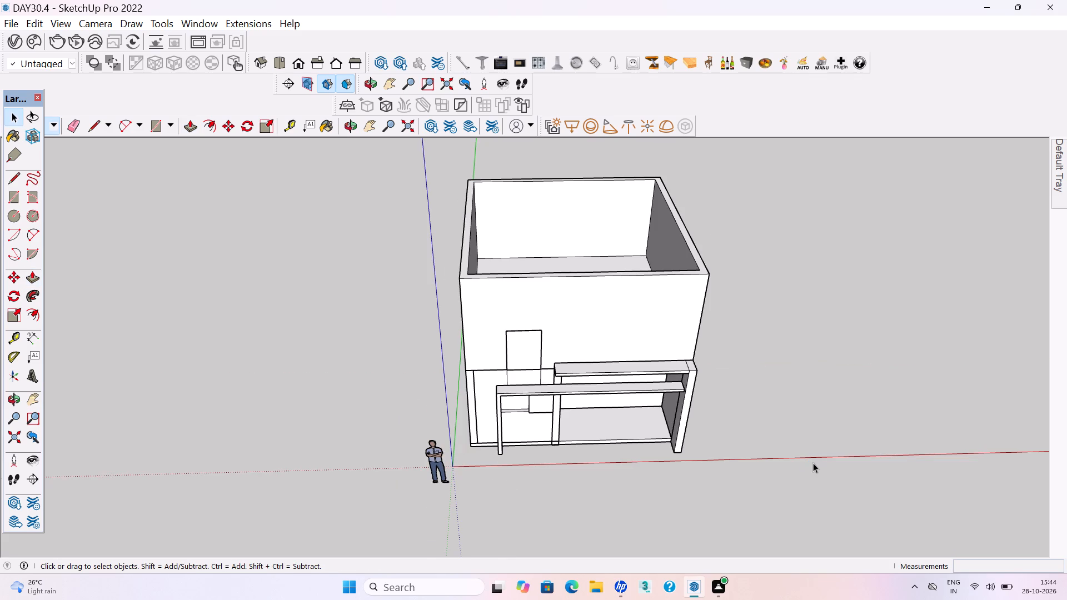
Lower the top of the upper-level walls with Push/Pull inside their group.
scroll(741, 449, "down", 3)
left_click(806, 483)
middle_click_drag(646, 327, 630, 359)
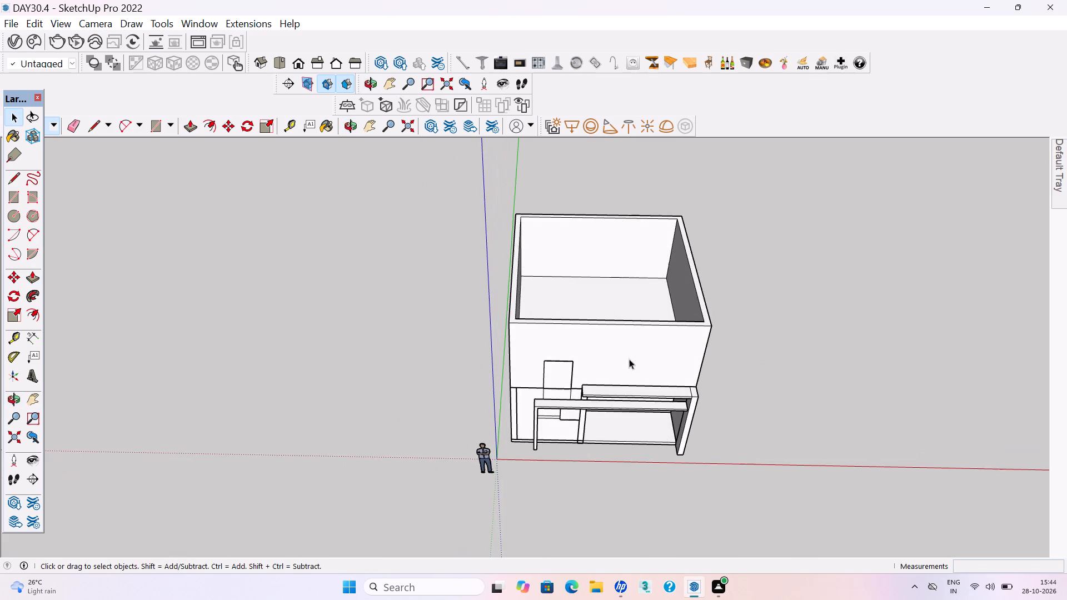
scroll(576, 326, "up", 9)
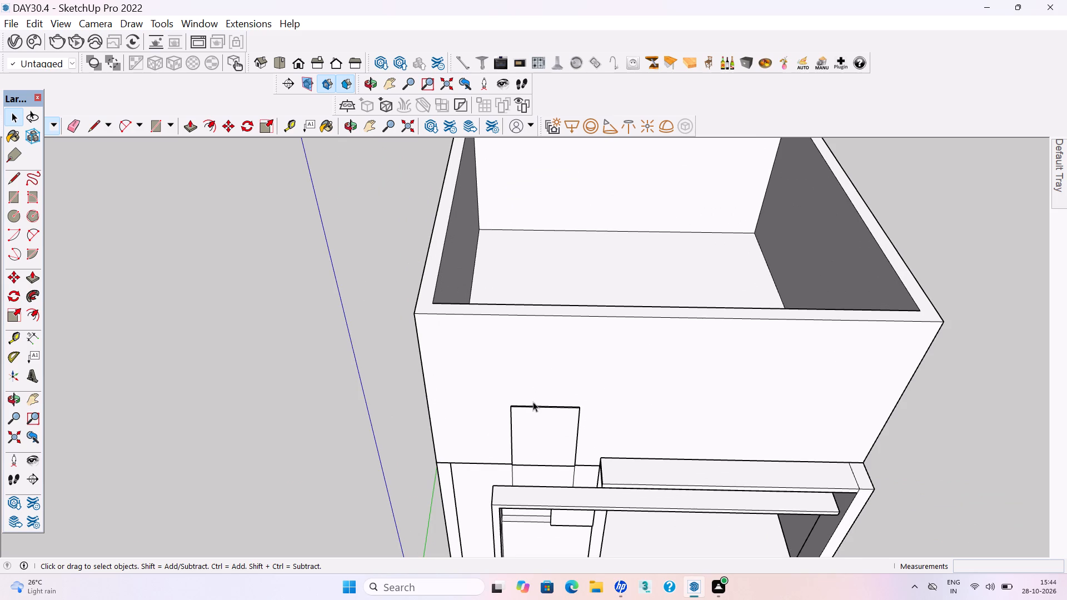
middle_click_drag(511, 393, 783, 487)
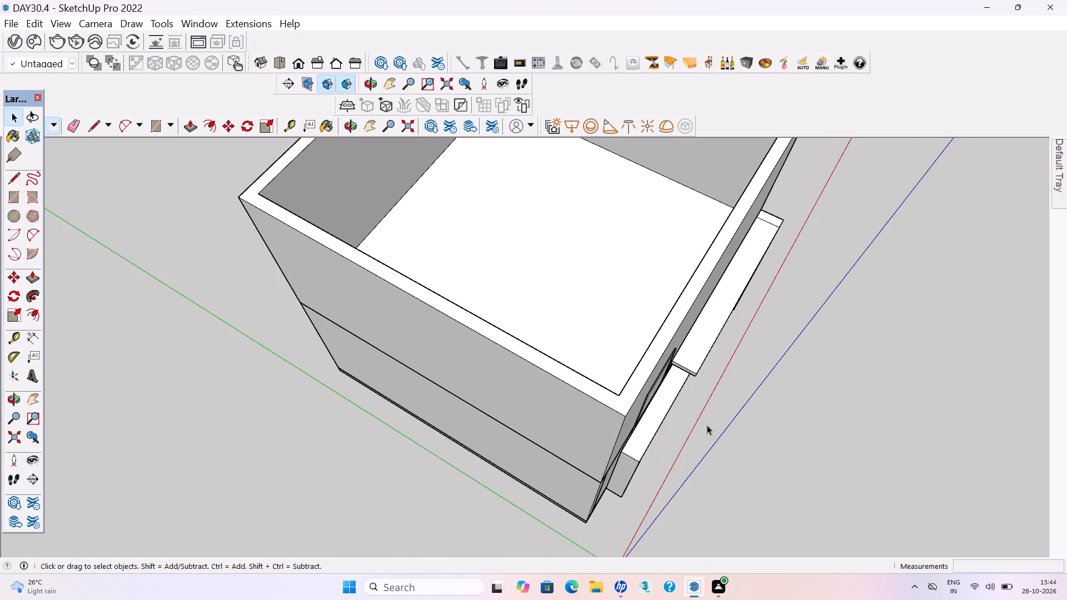
scroll(469, 374, "down", 4)
middle_click_drag(791, 415, 602, 306)
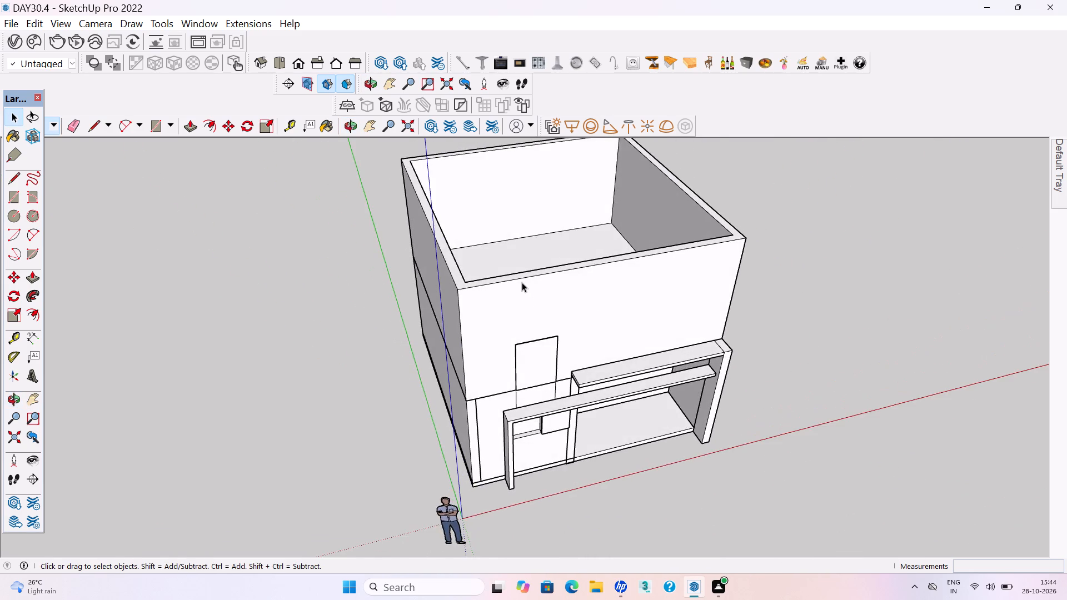
scroll(522, 282, "up", 3)
left_click(521, 276)
middle_click_drag(521, 276, 478, 387)
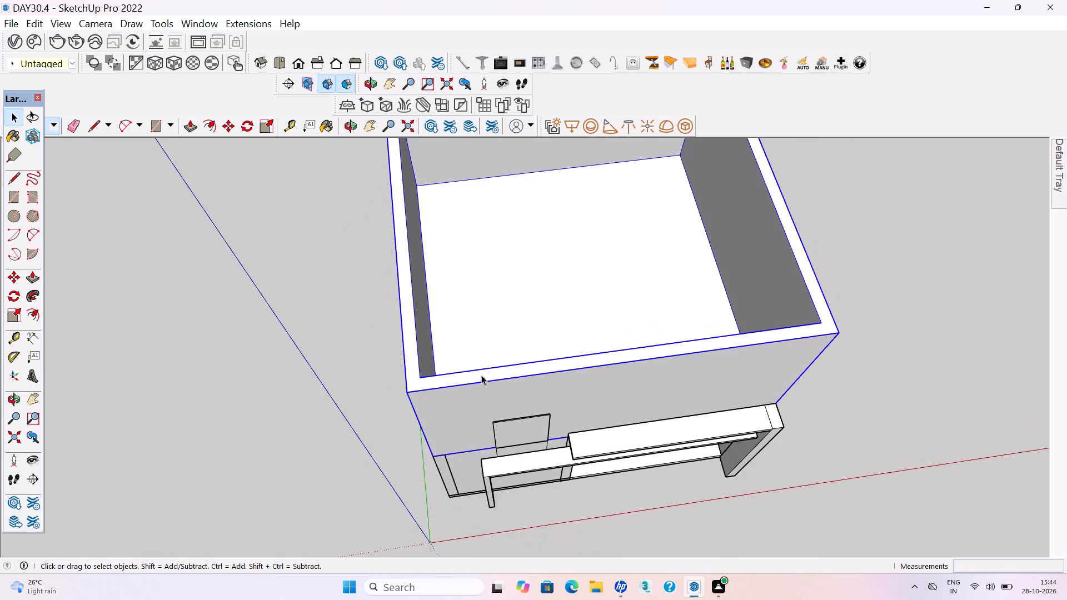
scroll(483, 367, "up", 4)
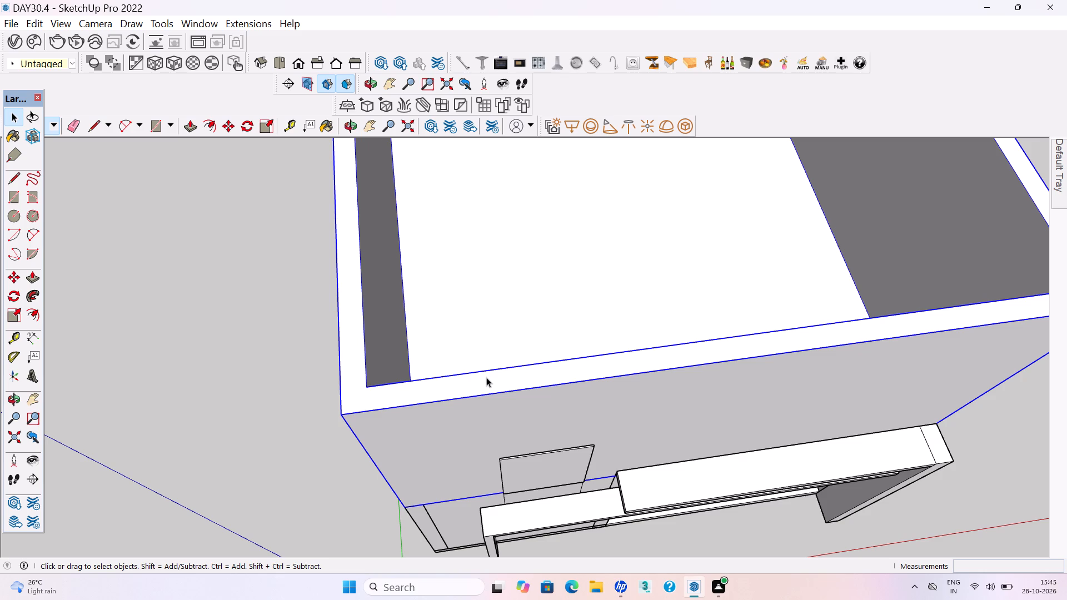
double_click(486, 381)
left_click(486, 381)
key("p")
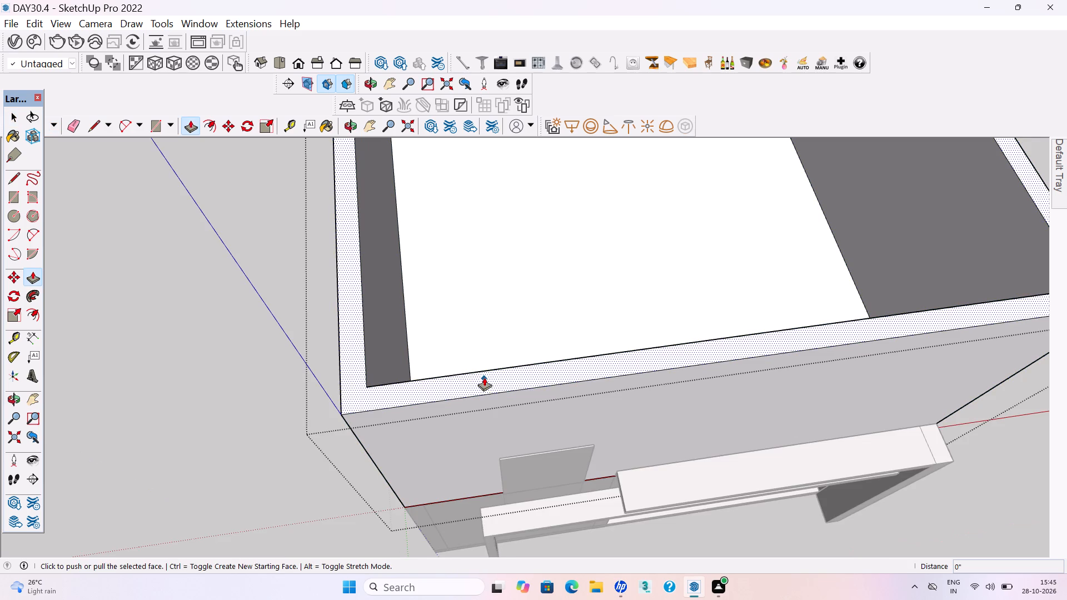
left_click(484, 377)
left_click(497, 400)
key("space")
scroll(488, 369, "down", 10)
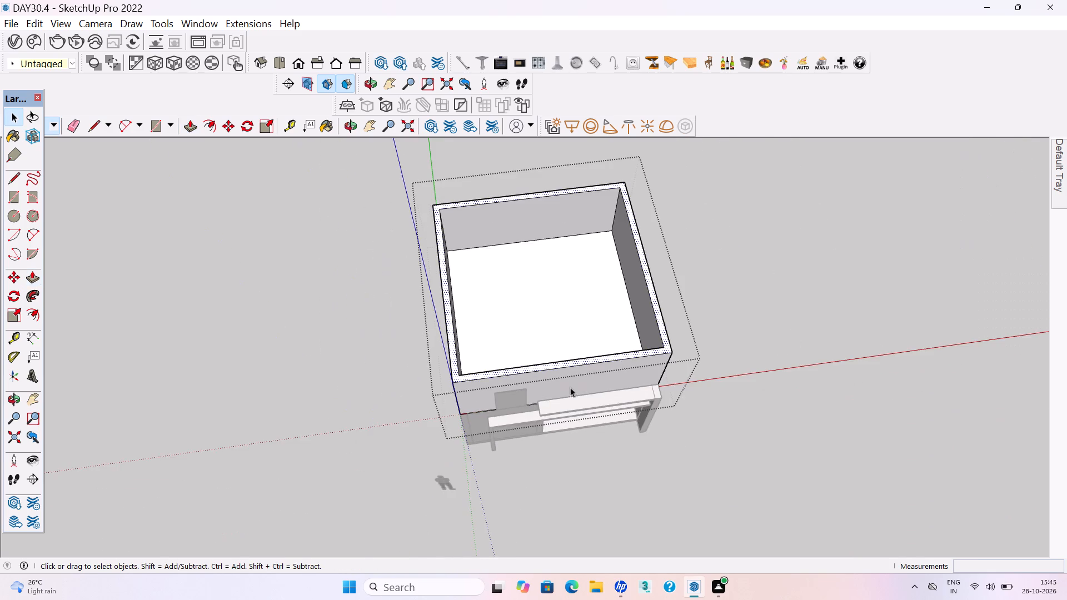
left_click(718, 484)
Lower the top of the upper-level walls further, keeping it above the thin front panel.
middle_click_drag(582, 403, 561, 287)
scroll(473, 321, "up", 4)
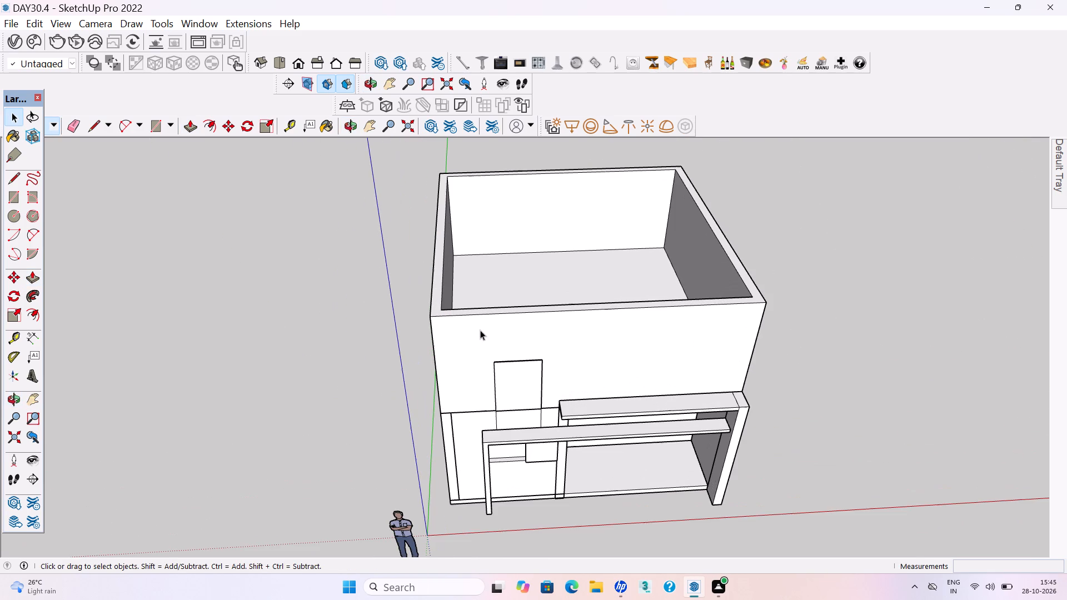
middle_click_drag(522, 307, 525, 362)
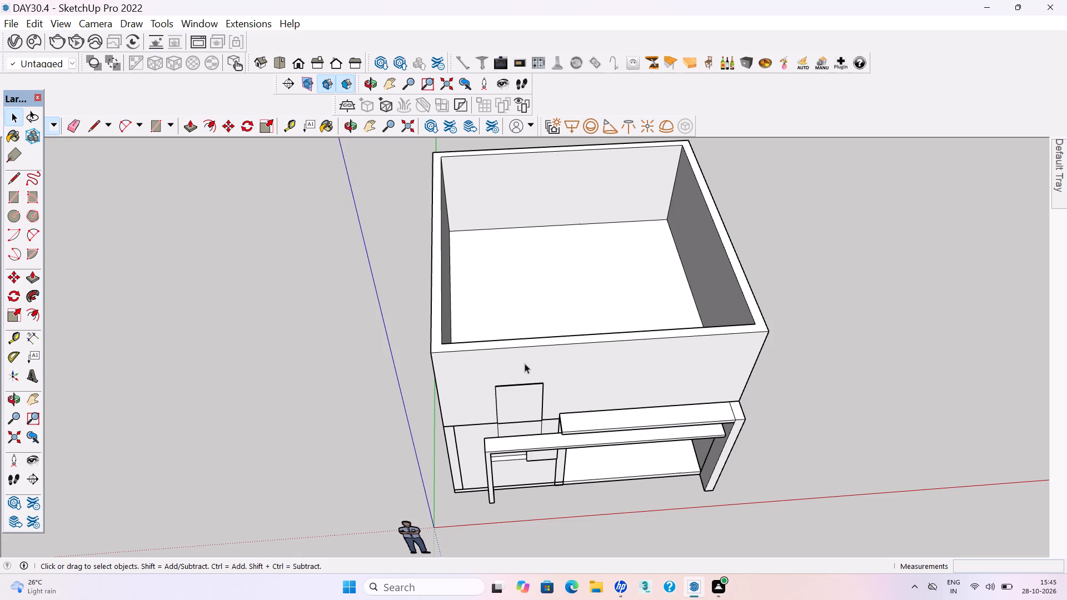
middle_click_drag(522, 354, 522, 406)
scroll(515, 385, "up", 4)
double_click(512, 379)
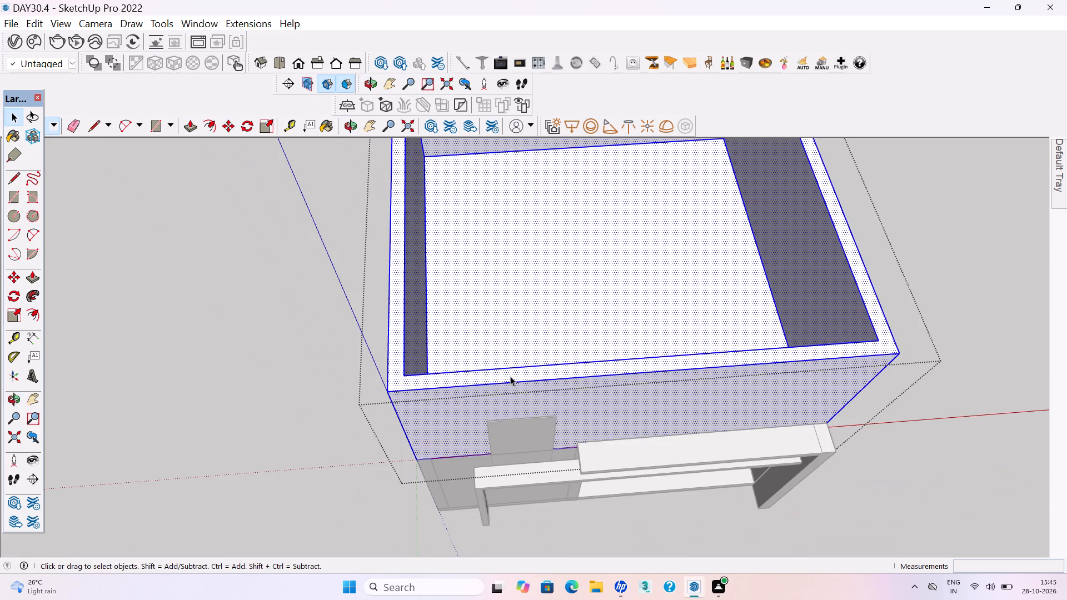
left_click(510, 376)
left_click(510, 376)
key("p")
left_click(510, 371)
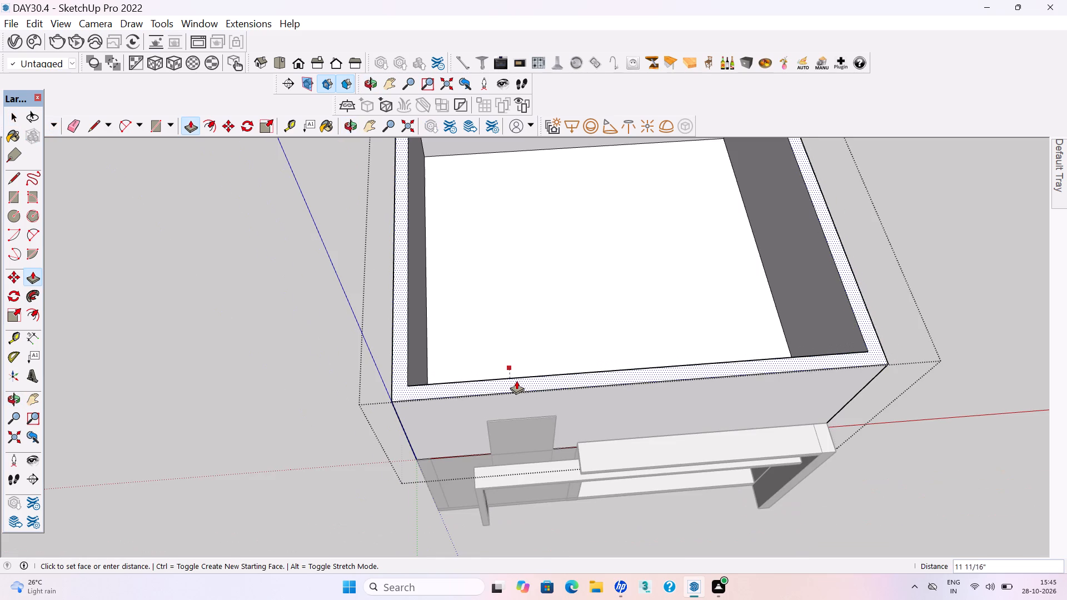
left_click(520, 388)
scroll(515, 369, "down", 3)
middle_click_drag(589, 402, 589, 299)
key("space")
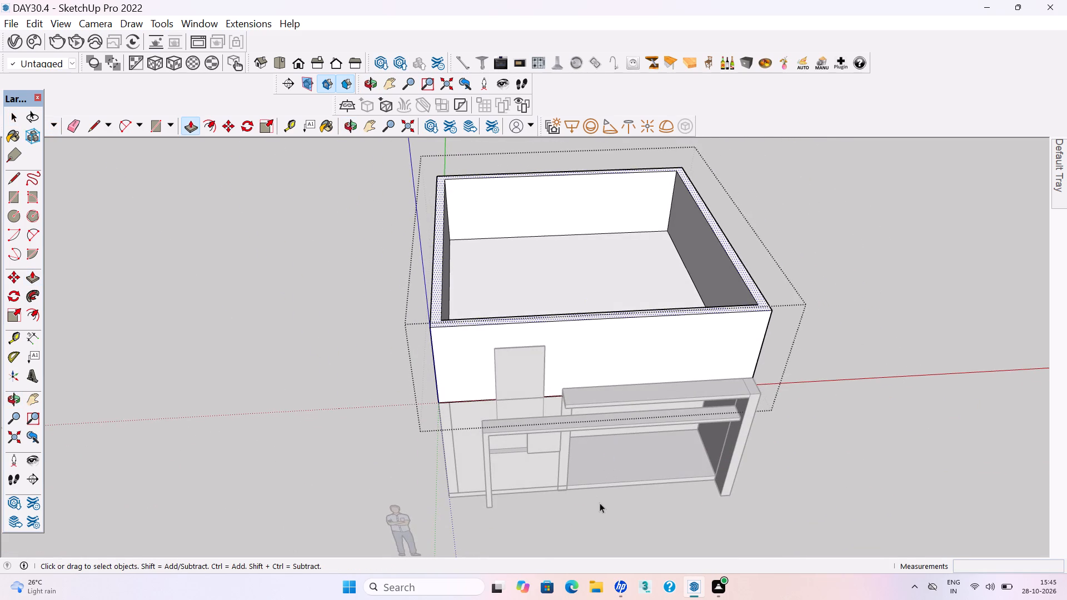
left_click(588, 528)
Raise the top face of the grouped thin panel level with the front wall's top edge.
scroll(500, 358, "up", 6)
middle_click_drag(502, 327, 527, 394)
scroll(497, 384, "up", 16)
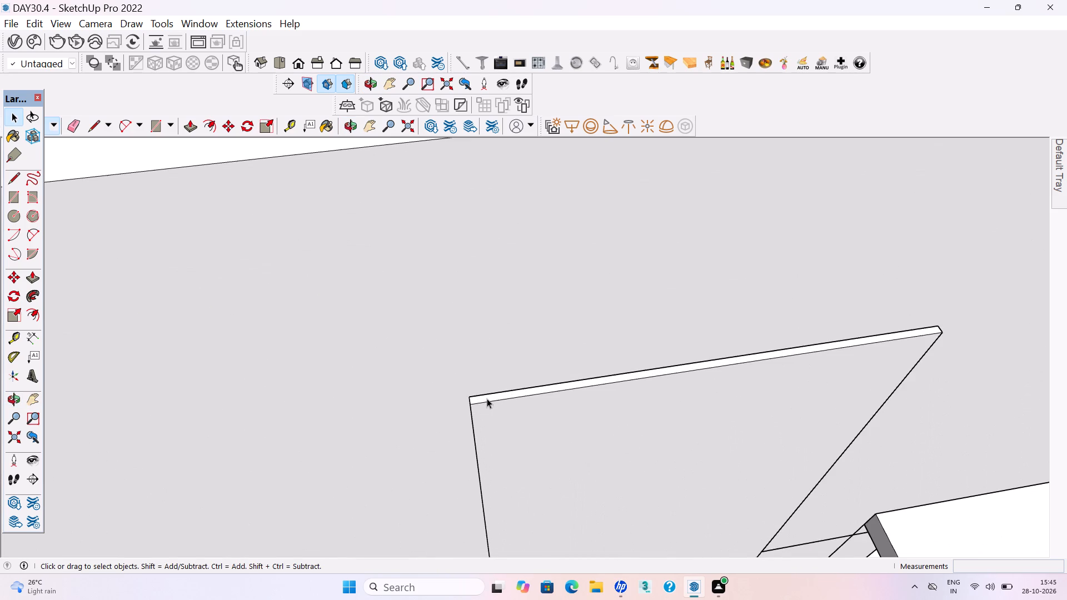
left_click(487, 398)
double_click(487, 398)
left_click(487, 398)
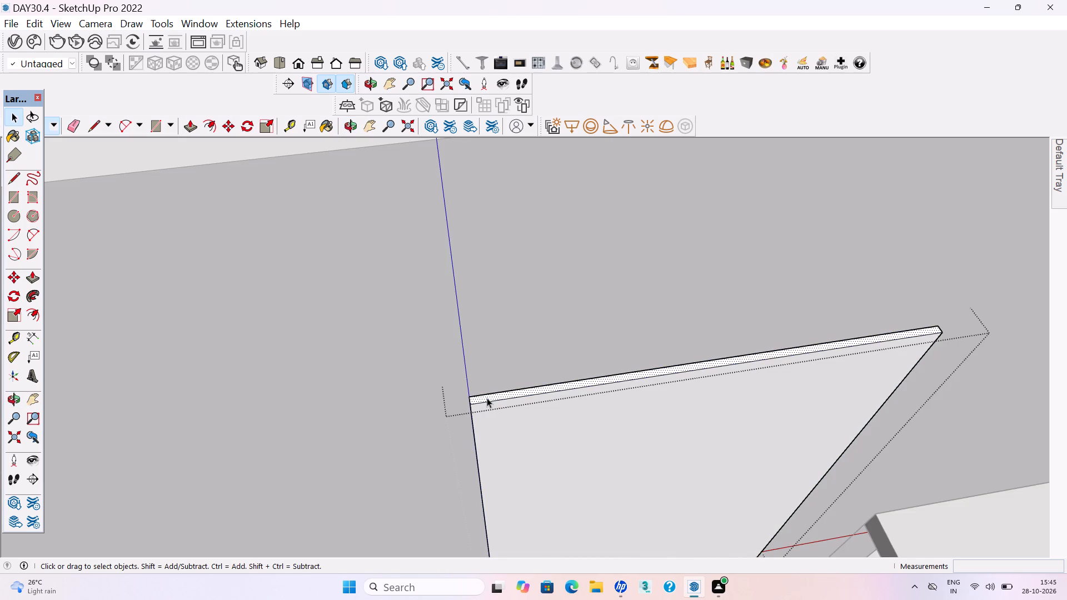
key("p")
left_click(486, 391)
scroll(555, 378, "down", 7)
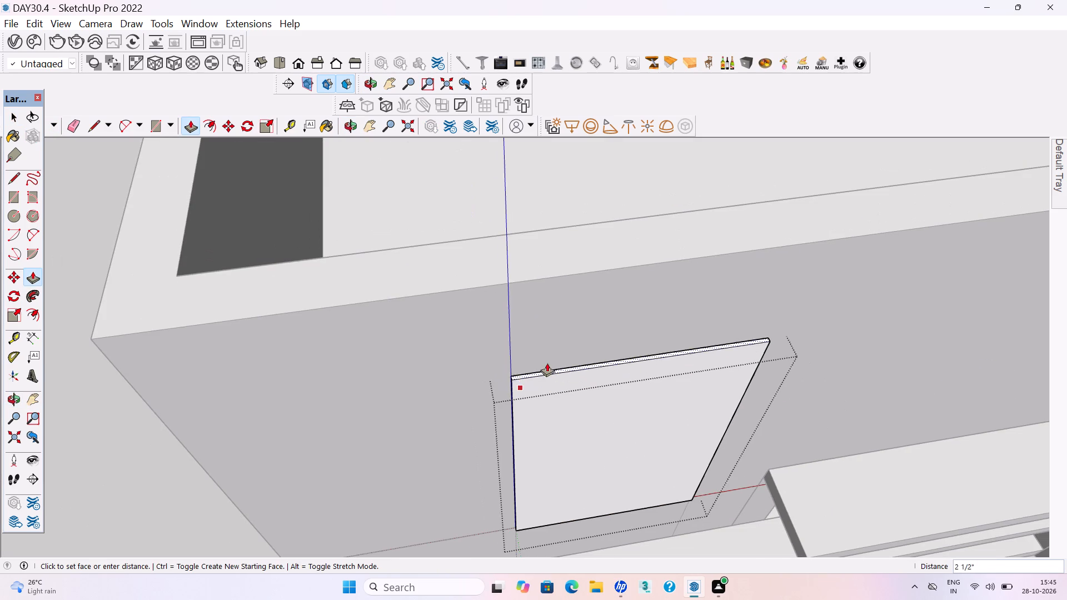
left_click(512, 278)
scroll(540, 326, "down", 3)
key("space")
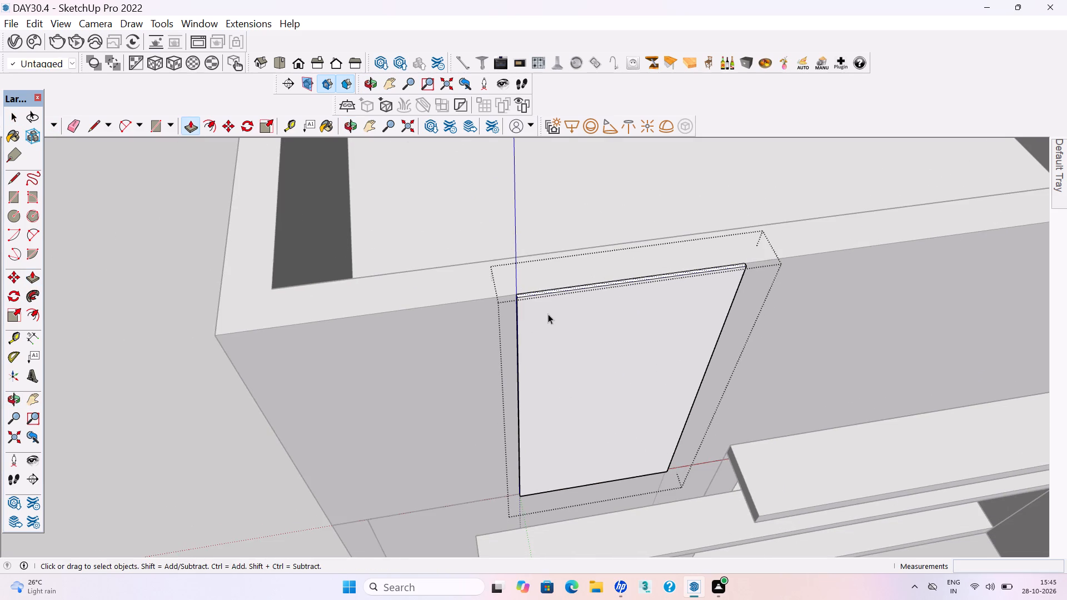
Extend the thin panel's top face upward by 1 1/16", past the top of the front wall.
scroll(554, 311, "down", 1)
middle_click_drag(599, 299, 551, 367)
scroll(523, 387, "up", 2)
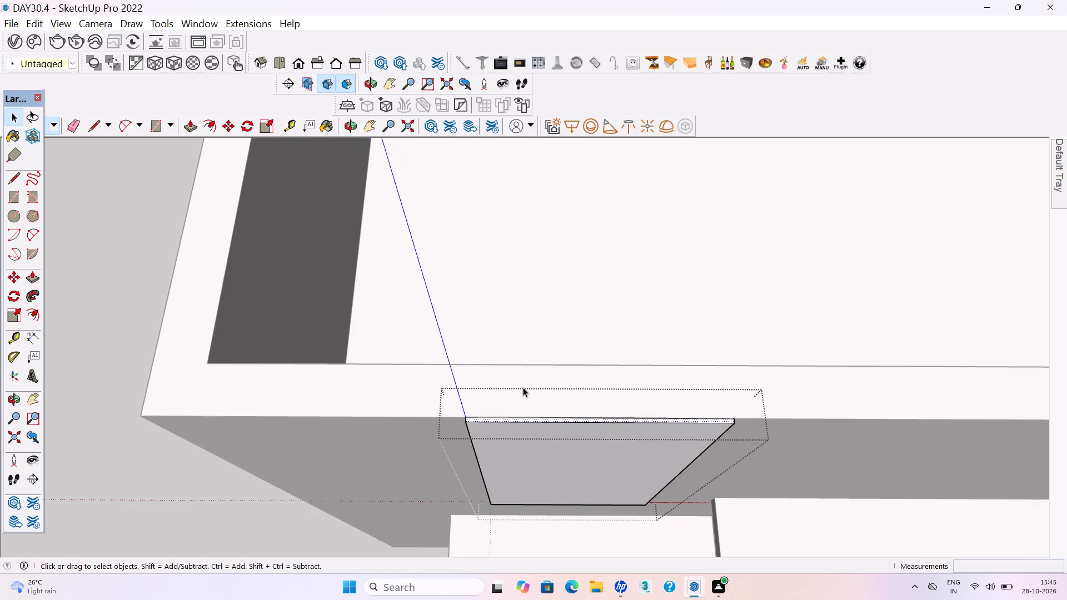
scroll(548, 378, "down", 3)
scroll(522, 329, "down", 3)
middle_click_drag(522, 340, 632, 405)
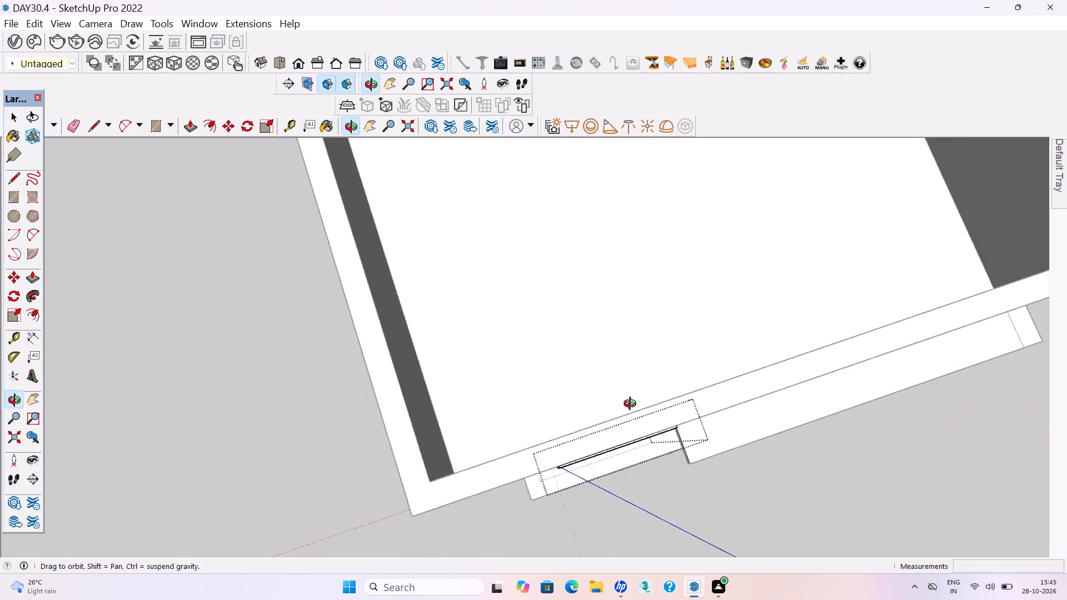
middle_click_drag(632, 405, 1066, 339)
scroll(662, 464, "down", 3)
middle_click_drag(602, 360, 943, 317)
key("h")
left_click_drag(626, 378, 668, 556)
scroll(563, 251, "up", 7)
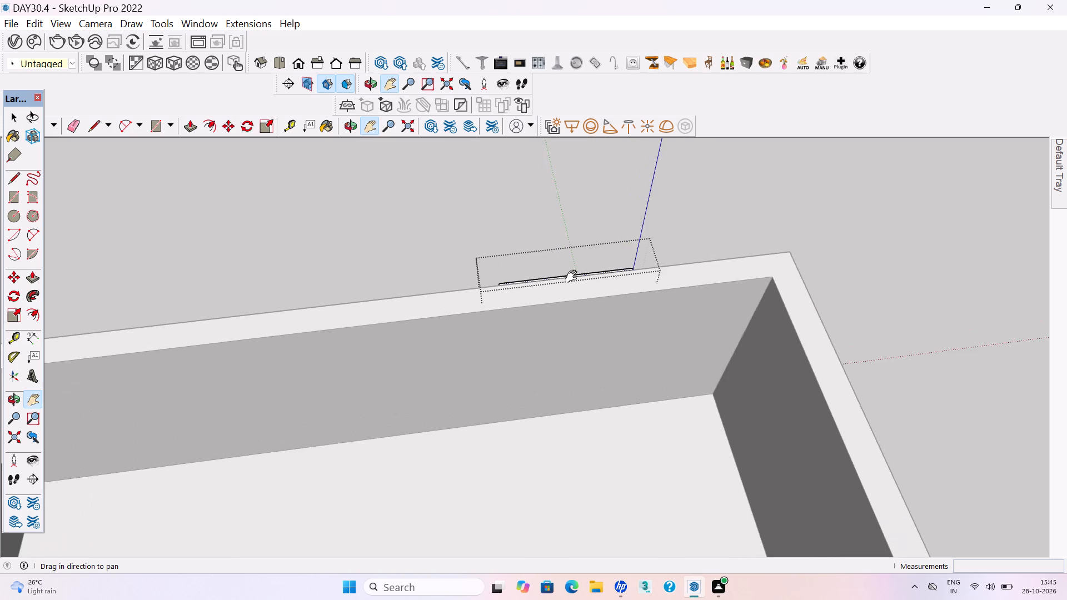
scroll(574, 277, "up", 8)
middle_click_drag(567, 301, 547, 201)
left_click_drag(483, 270, 497, 457)
scroll(438, 342, "up", 14)
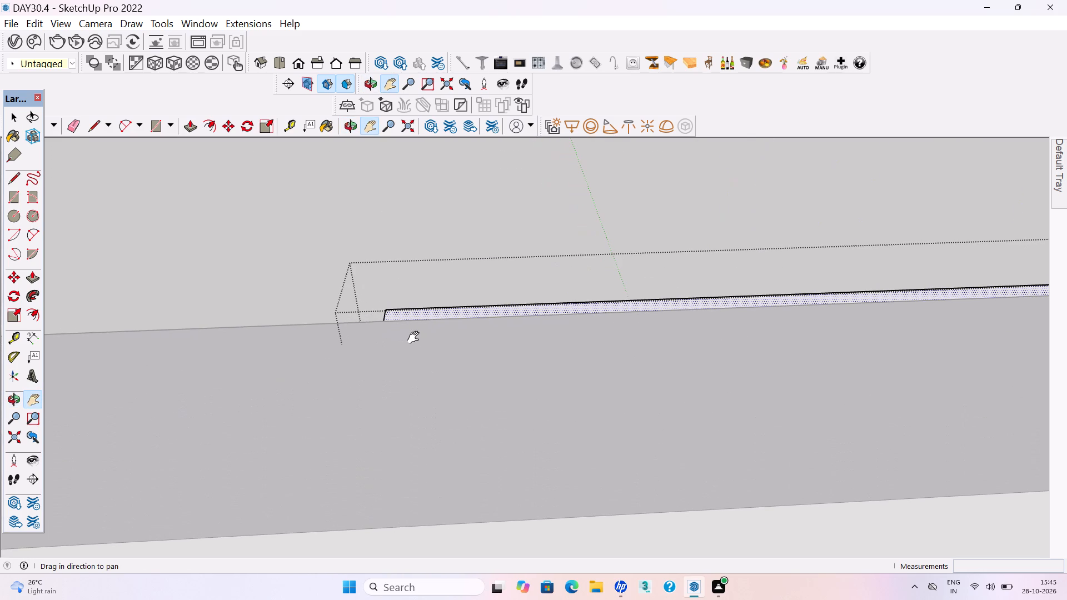
key("p")
left_click(407, 311)
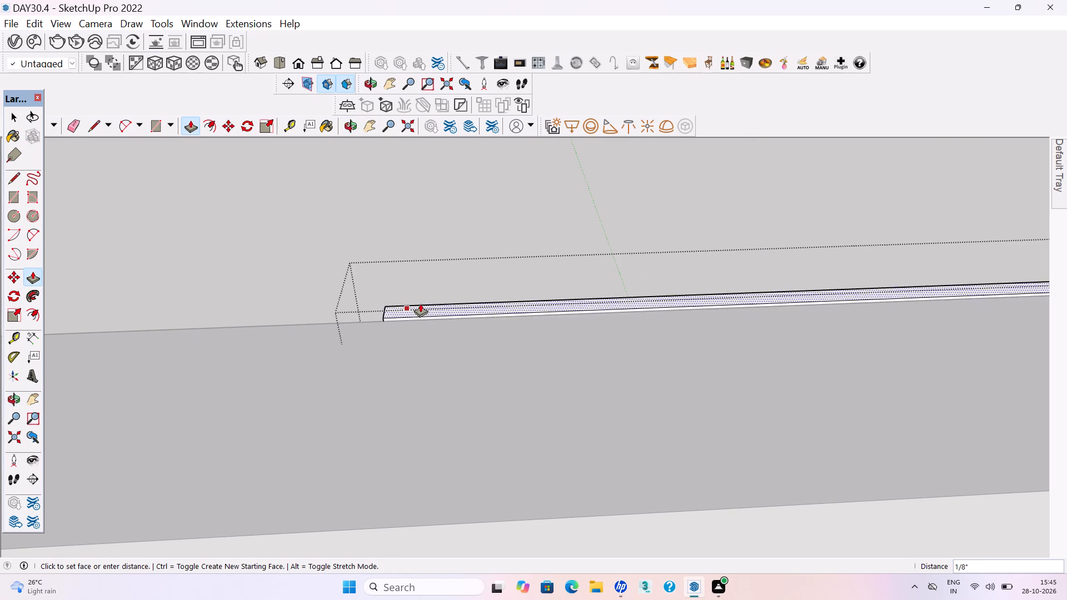
left_click(398, 282)
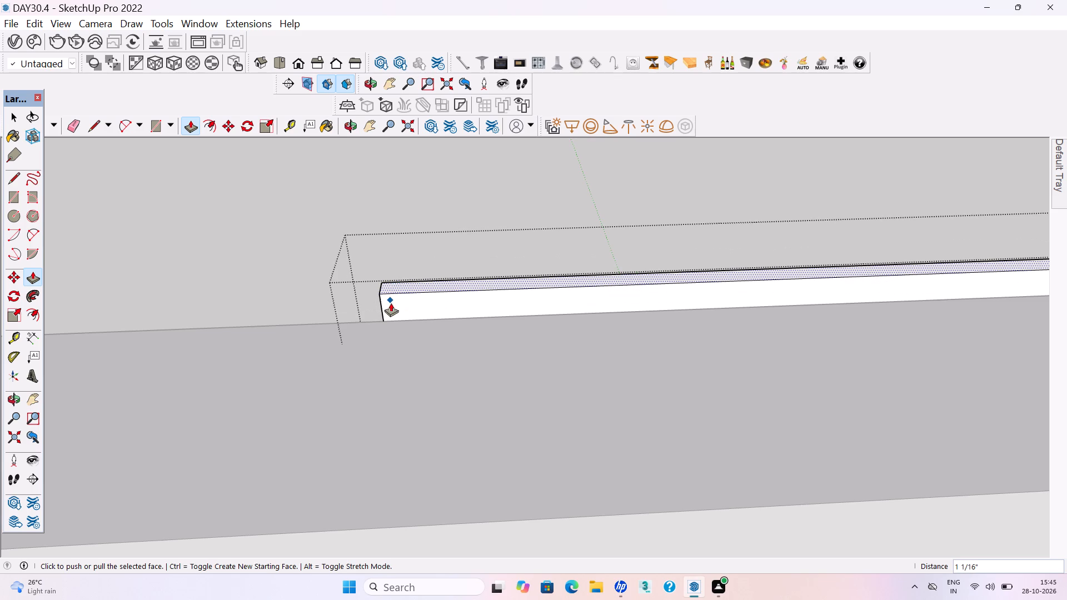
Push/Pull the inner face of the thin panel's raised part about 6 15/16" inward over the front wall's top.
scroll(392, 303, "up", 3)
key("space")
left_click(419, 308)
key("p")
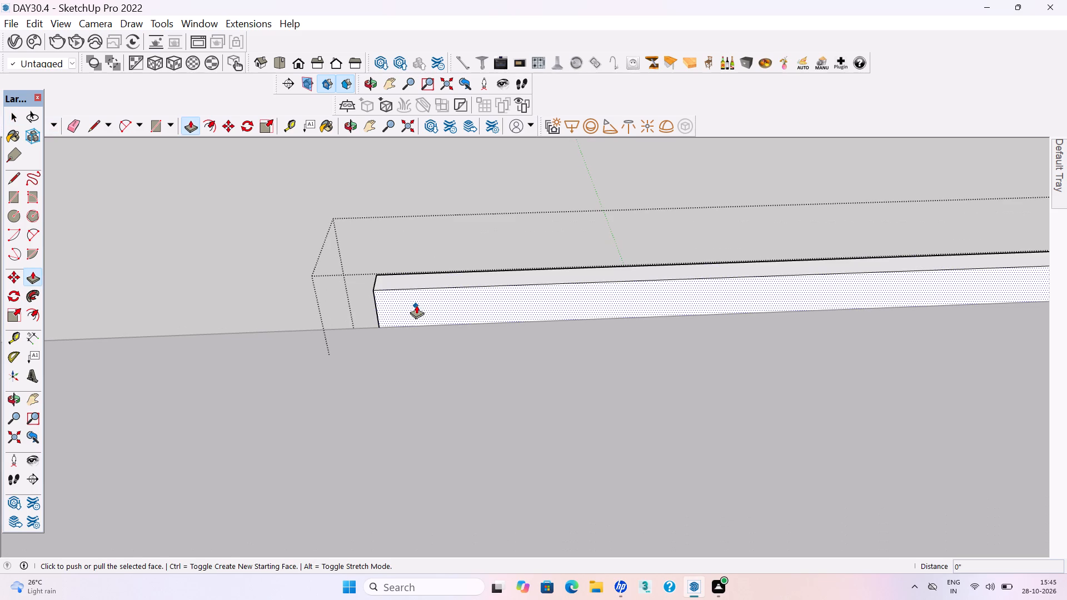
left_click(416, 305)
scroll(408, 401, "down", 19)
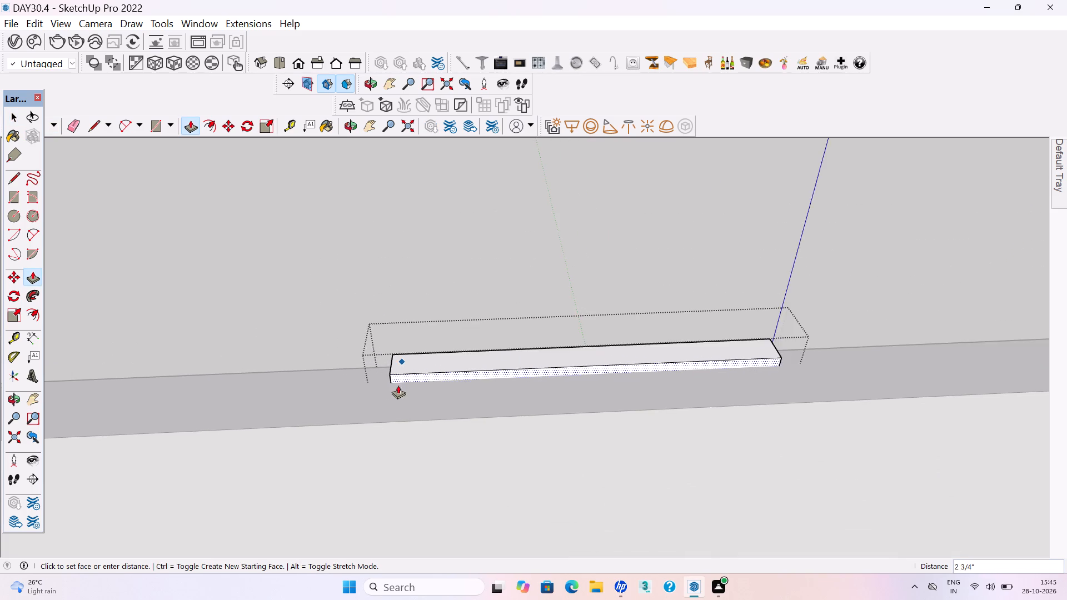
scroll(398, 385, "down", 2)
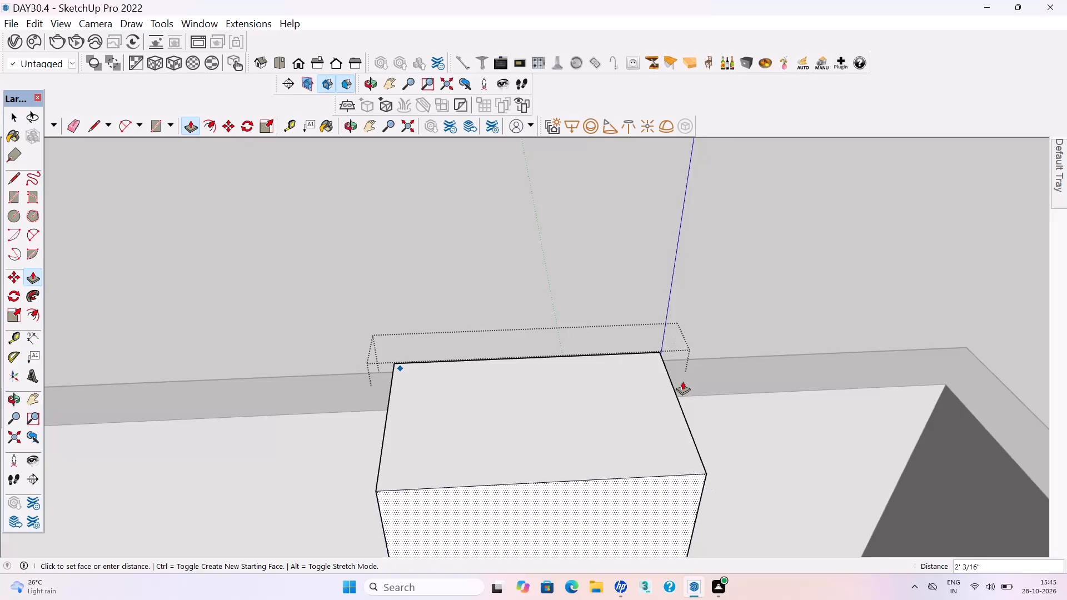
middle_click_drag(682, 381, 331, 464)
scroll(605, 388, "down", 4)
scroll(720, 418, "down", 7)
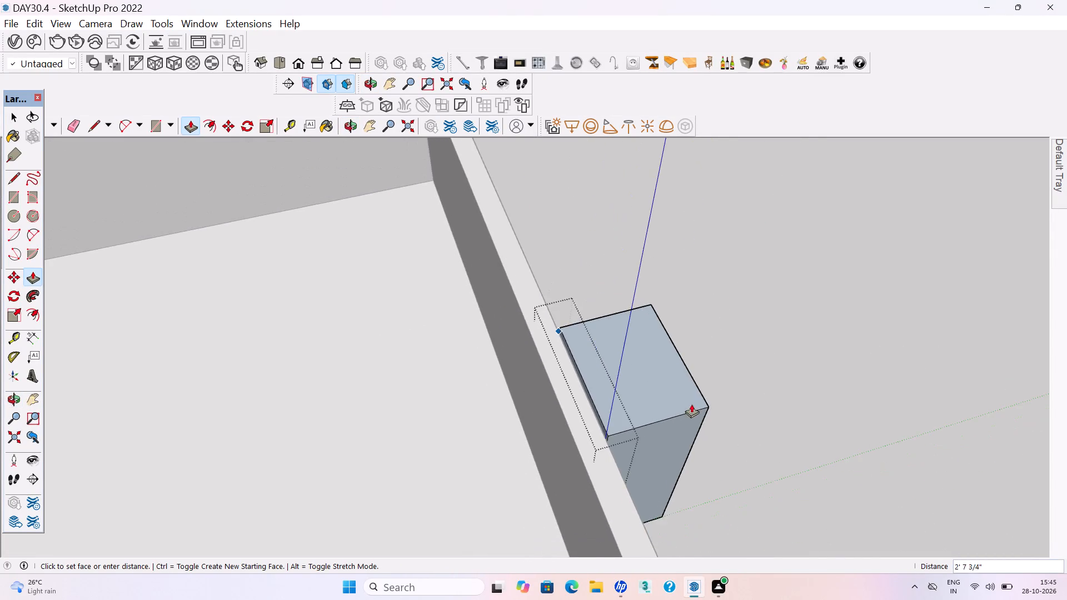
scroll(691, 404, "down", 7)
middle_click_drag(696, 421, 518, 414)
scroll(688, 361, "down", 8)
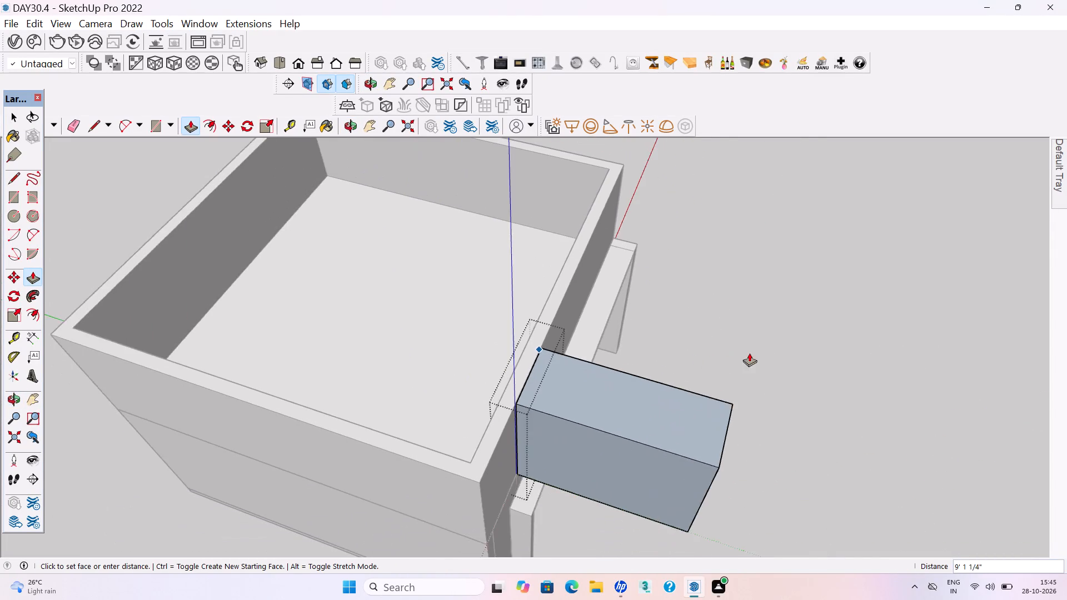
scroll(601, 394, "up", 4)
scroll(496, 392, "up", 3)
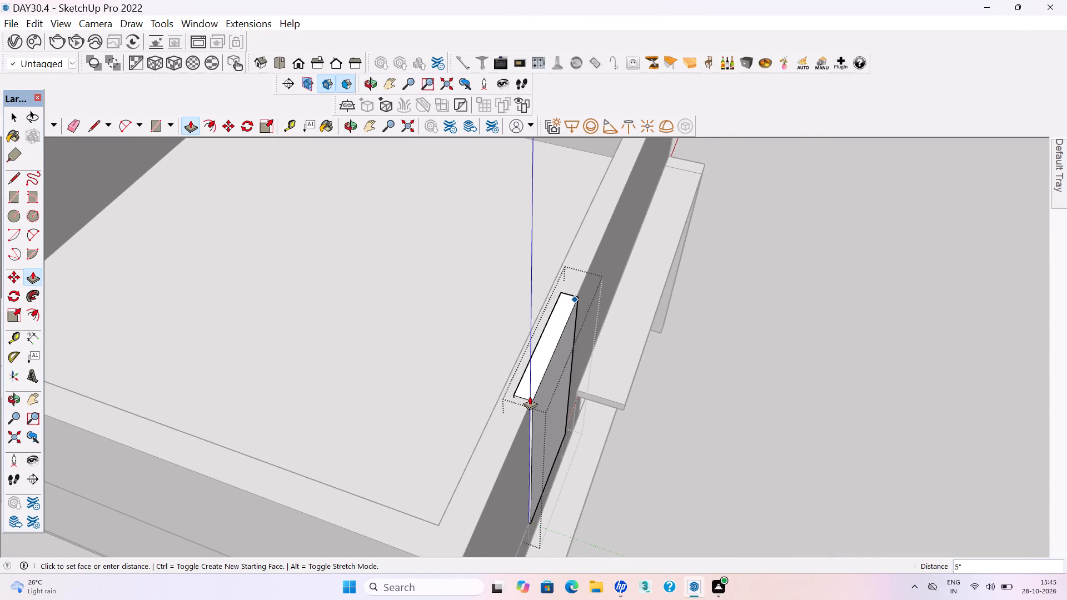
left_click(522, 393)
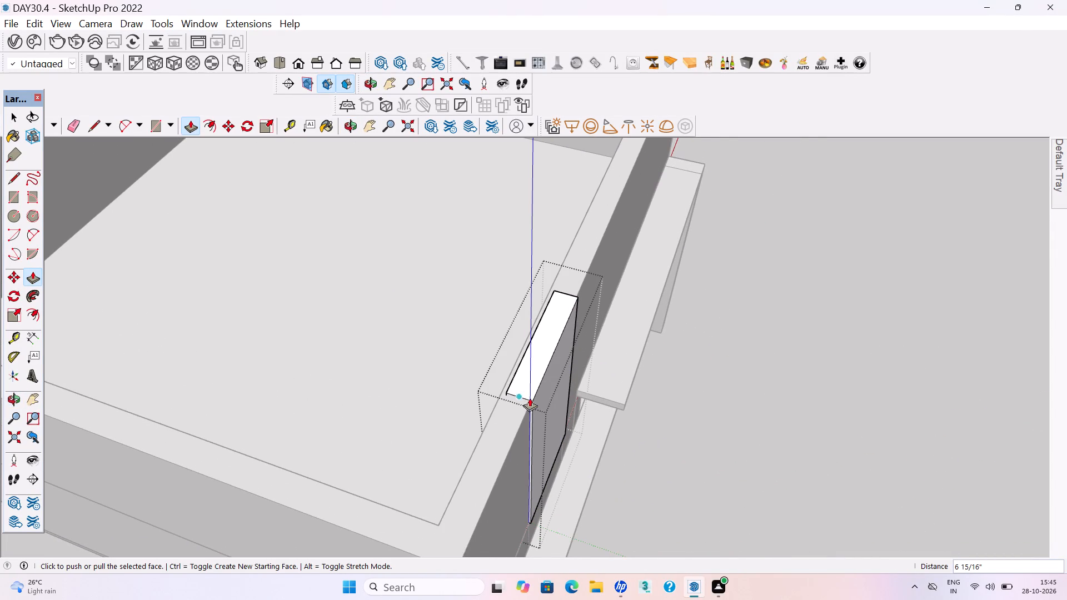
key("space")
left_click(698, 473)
Save the model.
key("ctrl+s")
key("ctrl+s")
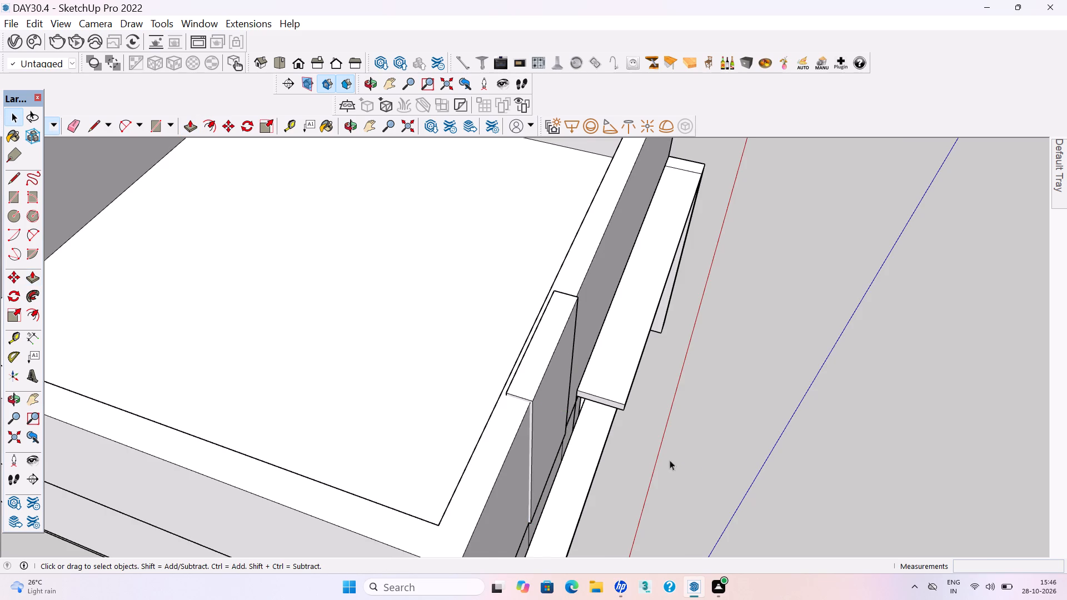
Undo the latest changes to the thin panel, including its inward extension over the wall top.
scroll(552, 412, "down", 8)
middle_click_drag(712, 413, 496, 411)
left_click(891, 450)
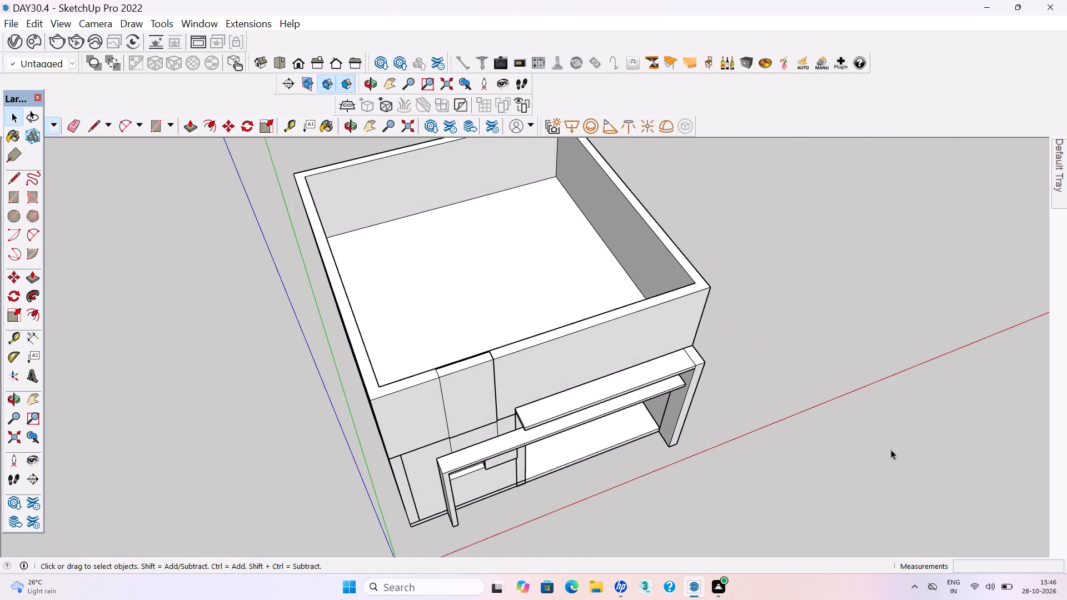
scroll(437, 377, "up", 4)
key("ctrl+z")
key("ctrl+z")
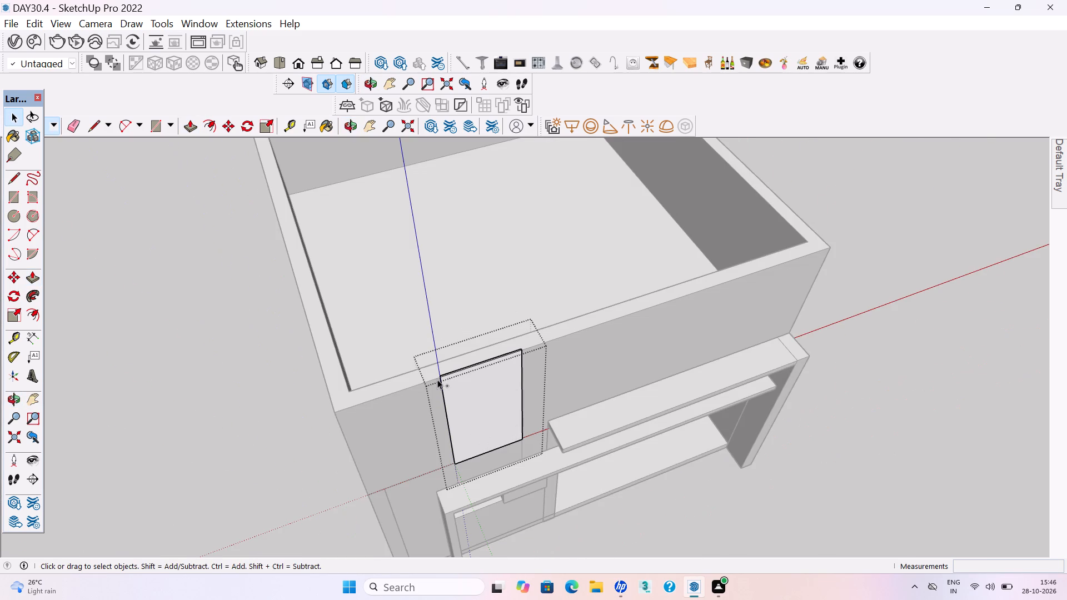
Examine from above how the thin panel's top edge meets the front wall, and leave the panel's group.
scroll(437, 379, "up", 19)
middle_click_drag(445, 373, 665, 435)
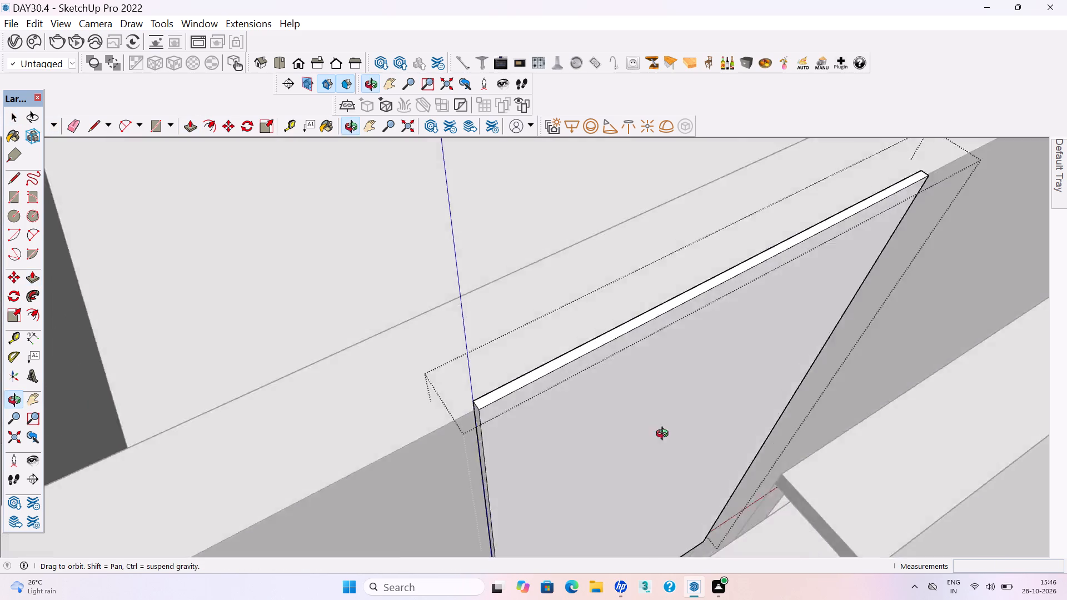
middle_click_drag(665, 435, 1051, 572)
scroll(548, 281, "up", 3)
middle_click_drag(569, 322, 578, 306)
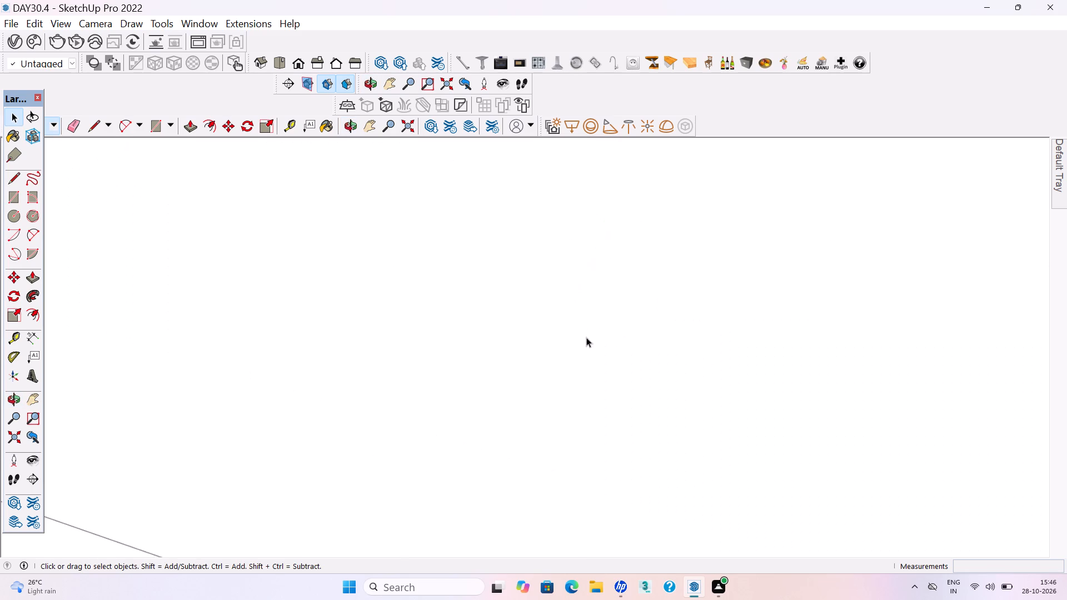
scroll(579, 367, "down", 7)
scroll(421, 141, "down", 18)
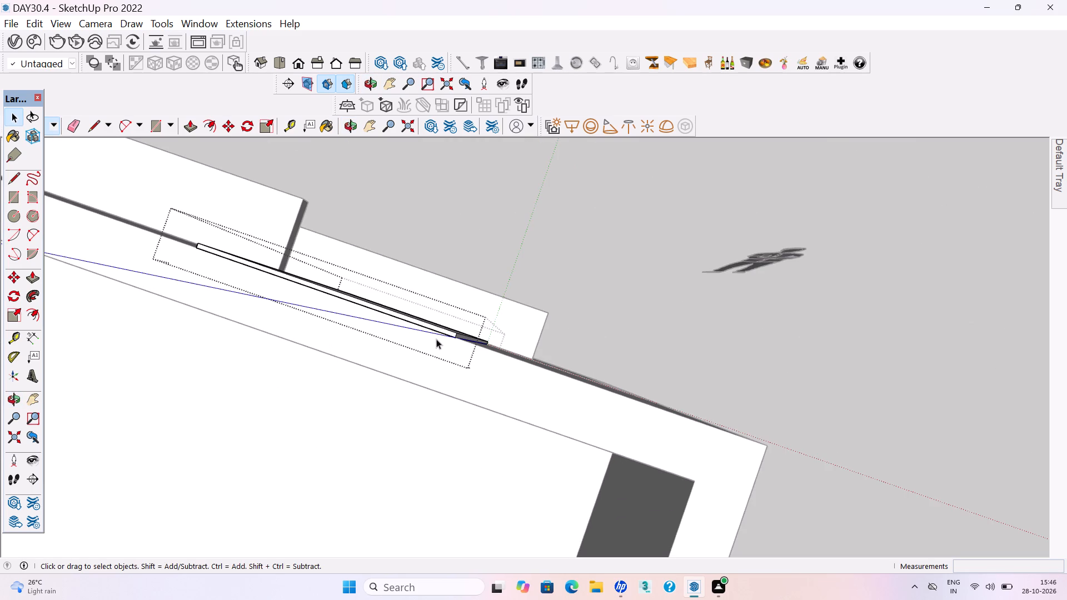
left_click(779, 350)
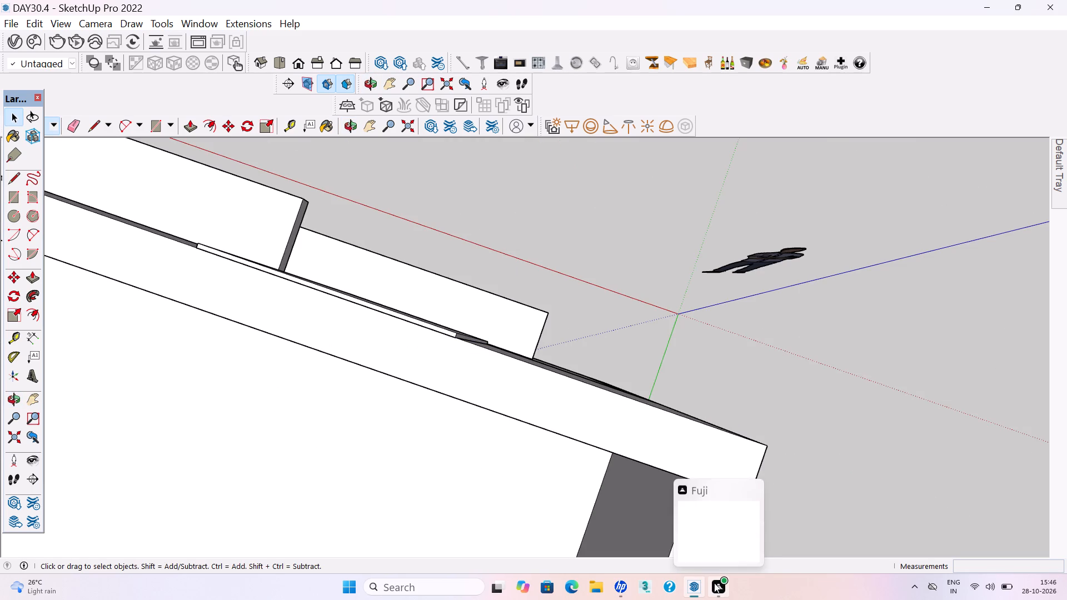
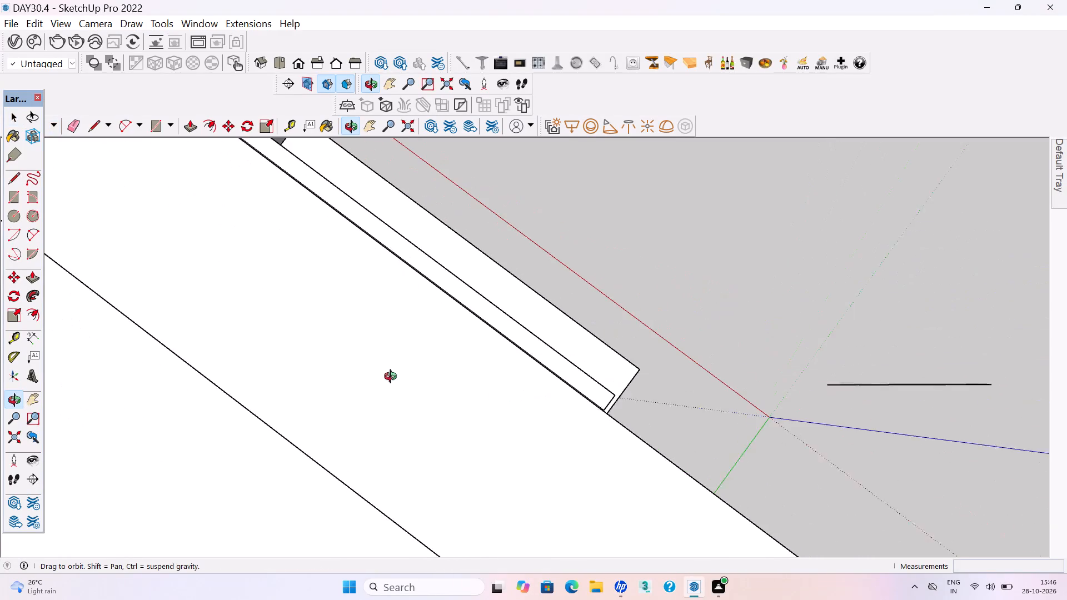
Open the thin panel's group and Push/Pull its top face up about 2 1/2".
scroll(602, 368, "down", 3)
middle_click_drag(662, 383, 174, 292)
scroll(338, 378, "up", 5)
scroll(465, 304, "down", 3)
left_click(636, 362)
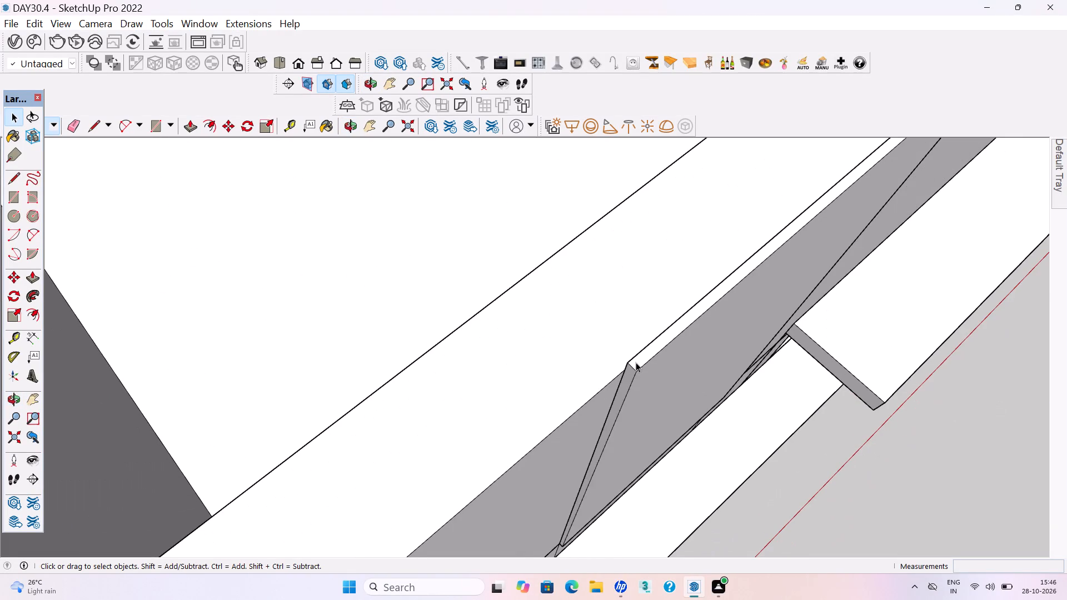
double_click(636, 362)
left_click(636, 363)
scroll(635, 362, "up", 3)
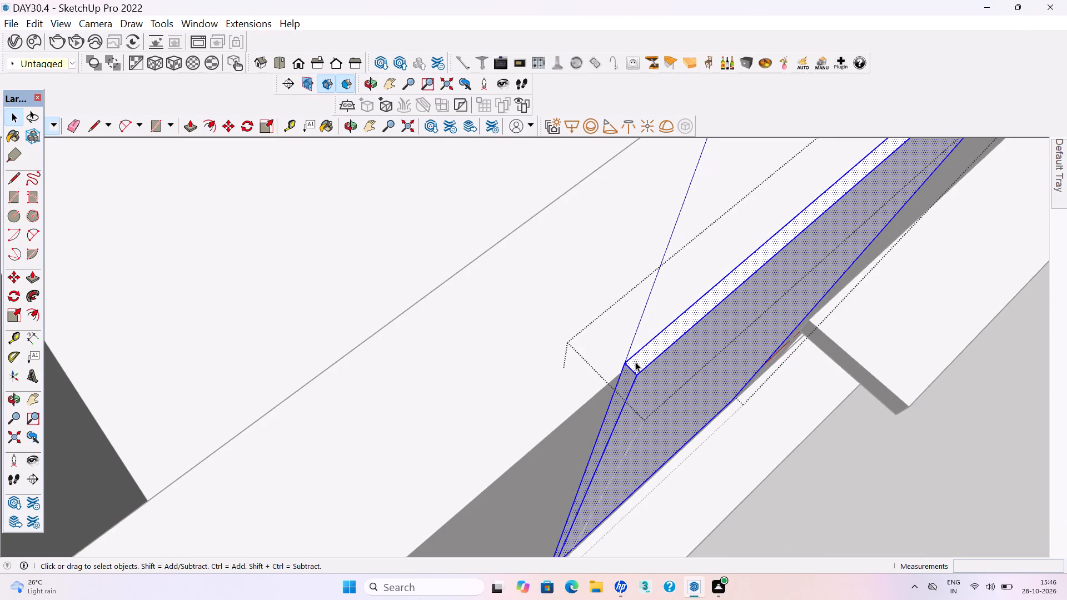
left_click(635, 362)
scroll(635, 362, "up", 5)
key("p")
left_click(635, 362)
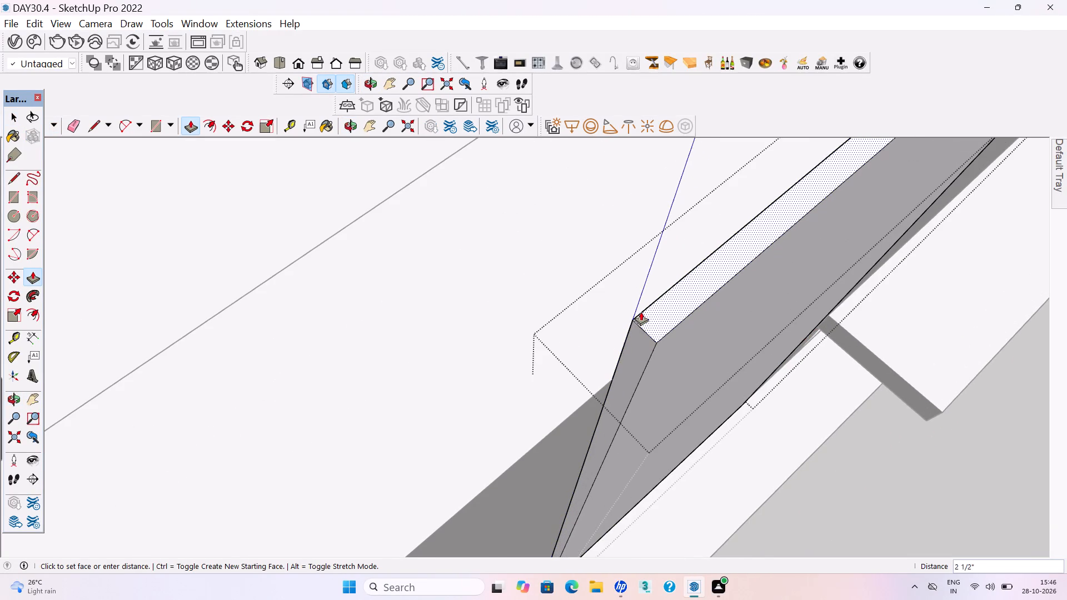
left_click(641, 308)
key("space")
Draw a 3' 4 1/4" line across the thin panel's inner face, along the front wall's top edge.
scroll(572, 418, "down", 6)
middle_click_drag(521, 366, 932, 393)
key("h")
left_click_drag(361, 333, 554, 462)
middle_click_drag(425, 434, 684, 457)
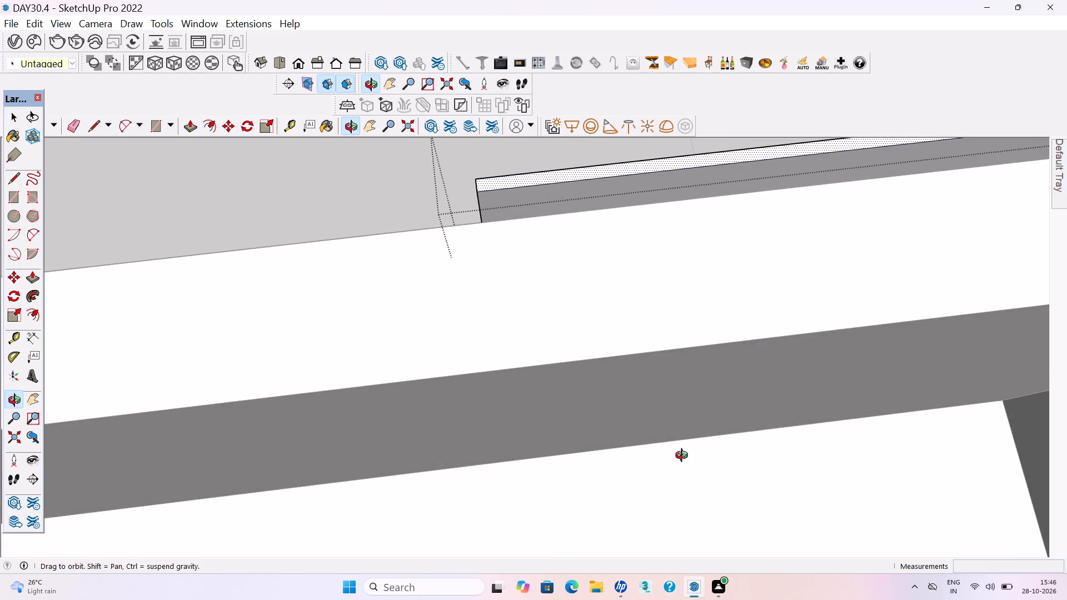
middle_click_drag(684, 457, 684, 457)
scroll(625, 238, "up", 2)
left_click_drag(605, 268, 572, 391)
scroll(461, 383, "up", 1)
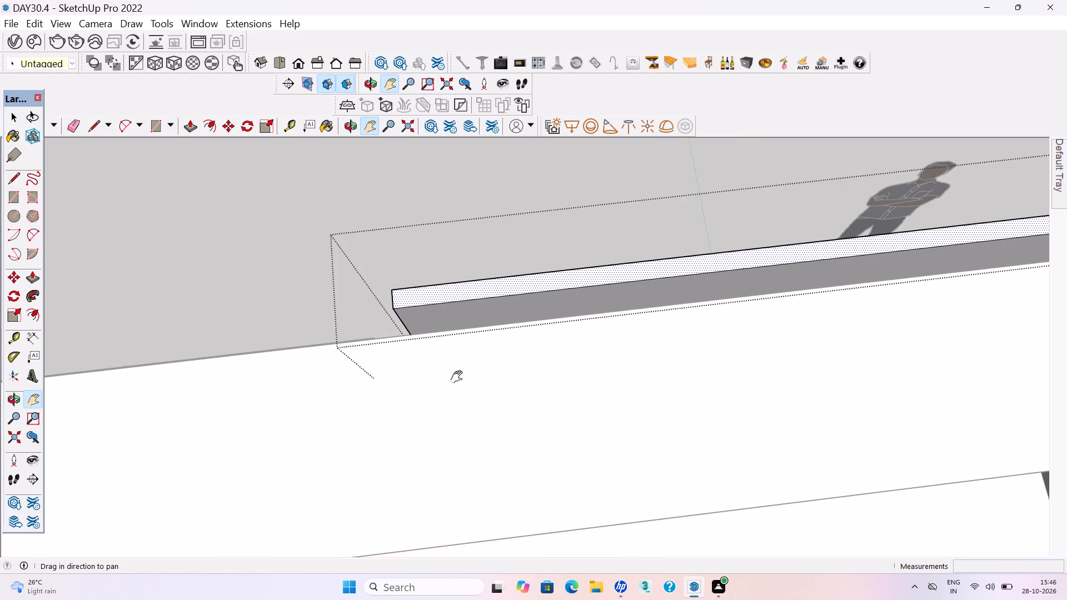
middle_click_drag(459, 369, 467, 313)
key("space")
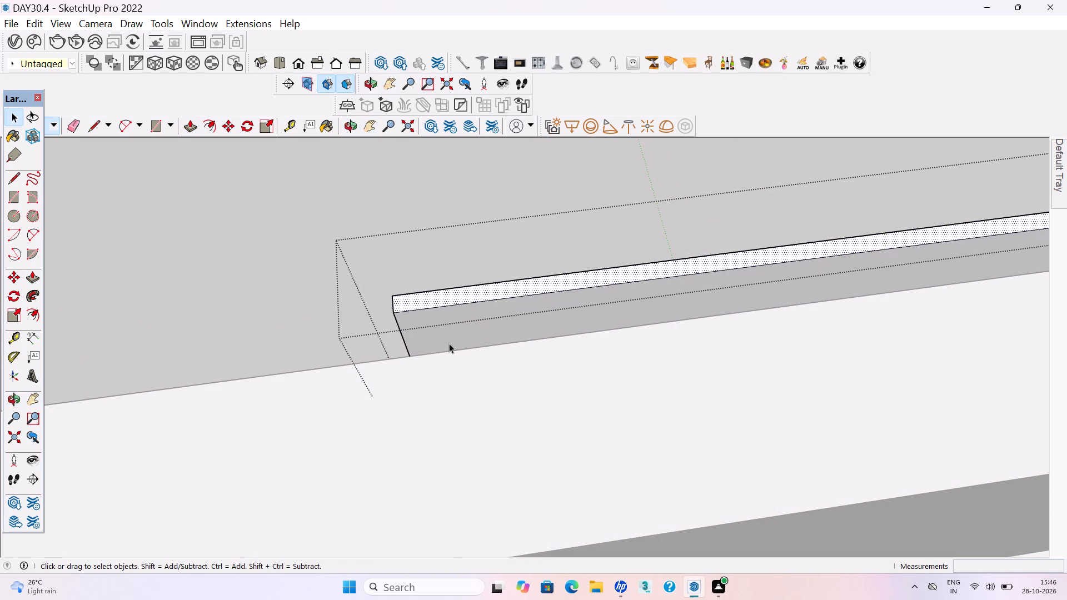
double_click(449, 343)
left_click(443, 334)
key("l")
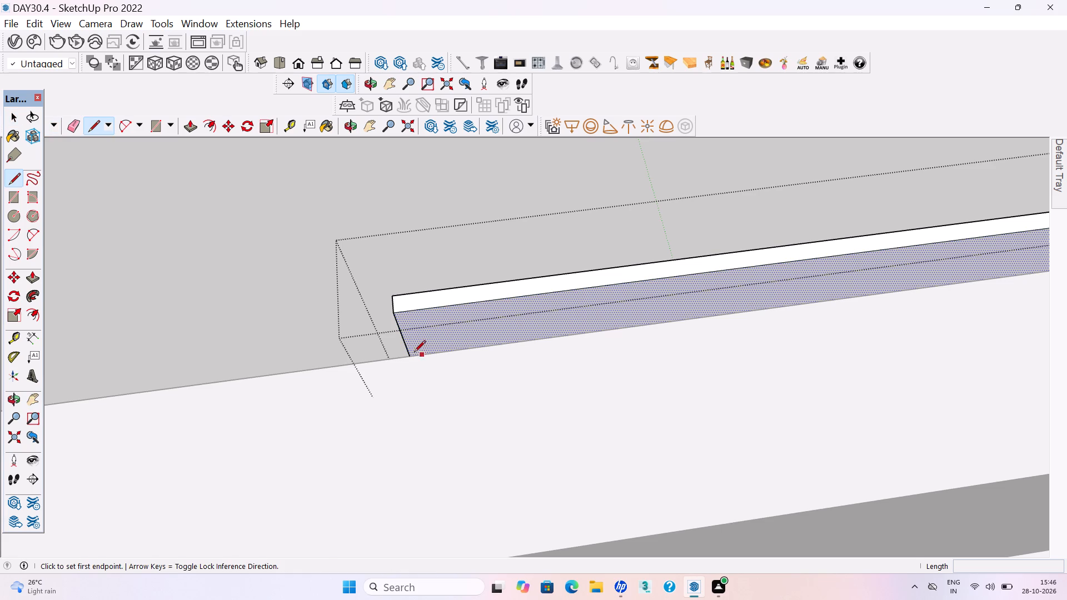
left_click(408, 356)
scroll(409, 356, "down", 4)
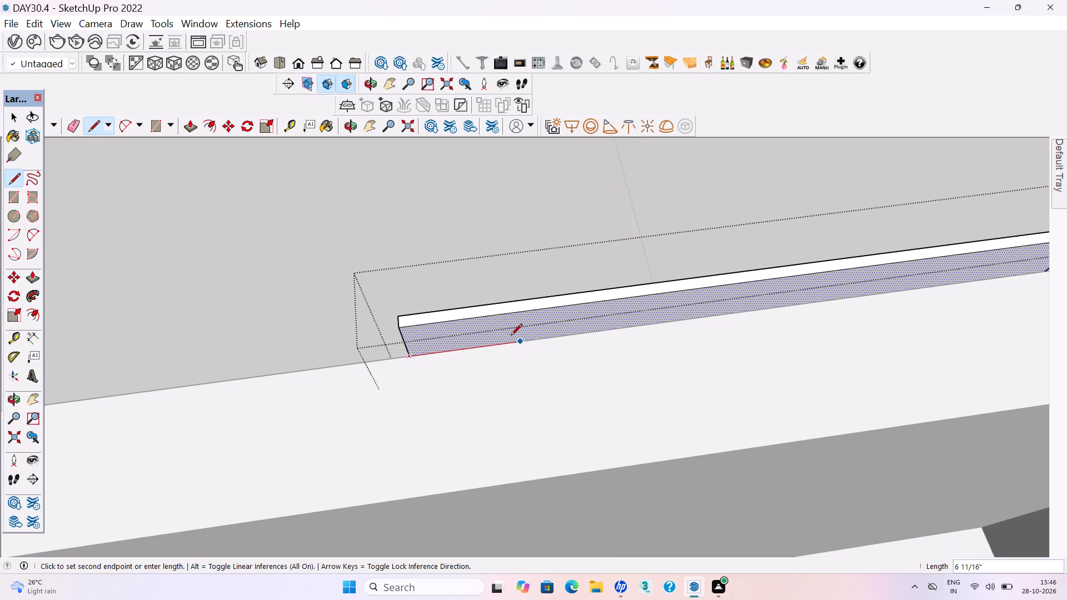
scroll(512, 336, "down", 4)
scroll(943, 282, "up", 7)
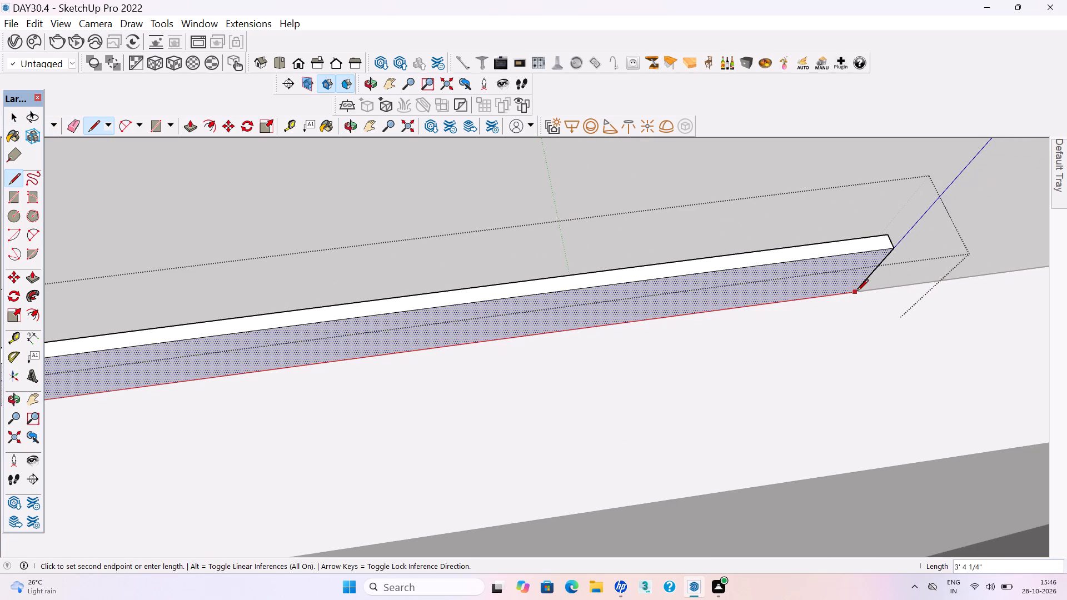
left_click(857, 292)
Push/Pull the inner face of the panel's raised strip about 8 1/2" inward over the front wall's top, and leave the group.
key("space")
key("p")
left_click(751, 277)
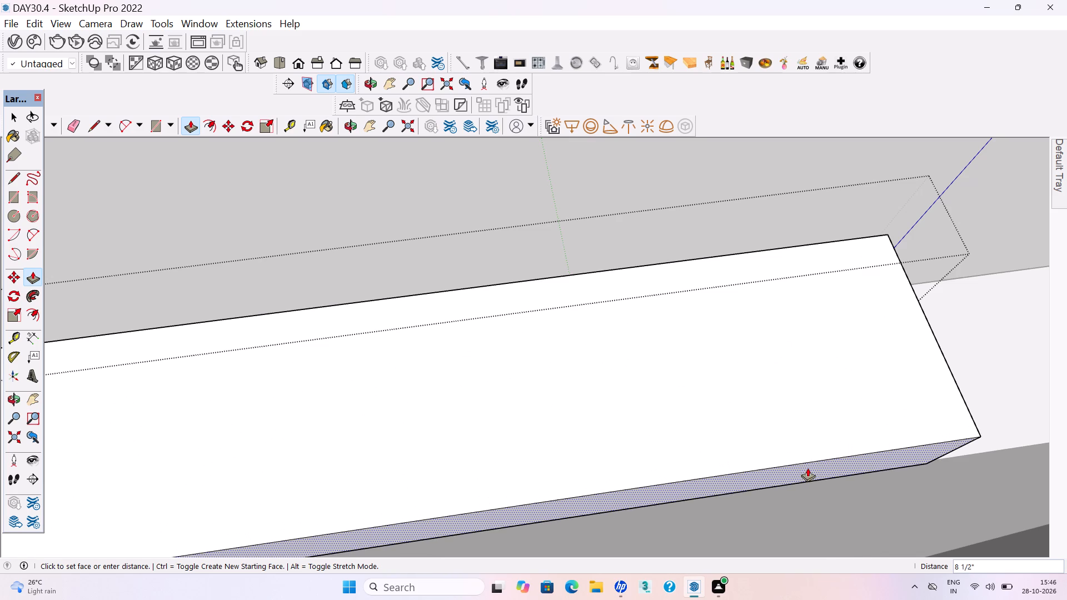
left_click(807, 468)
key("space")
scroll(576, 354, "down", 11)
middle_click_drag(877, 314, 245, 276)
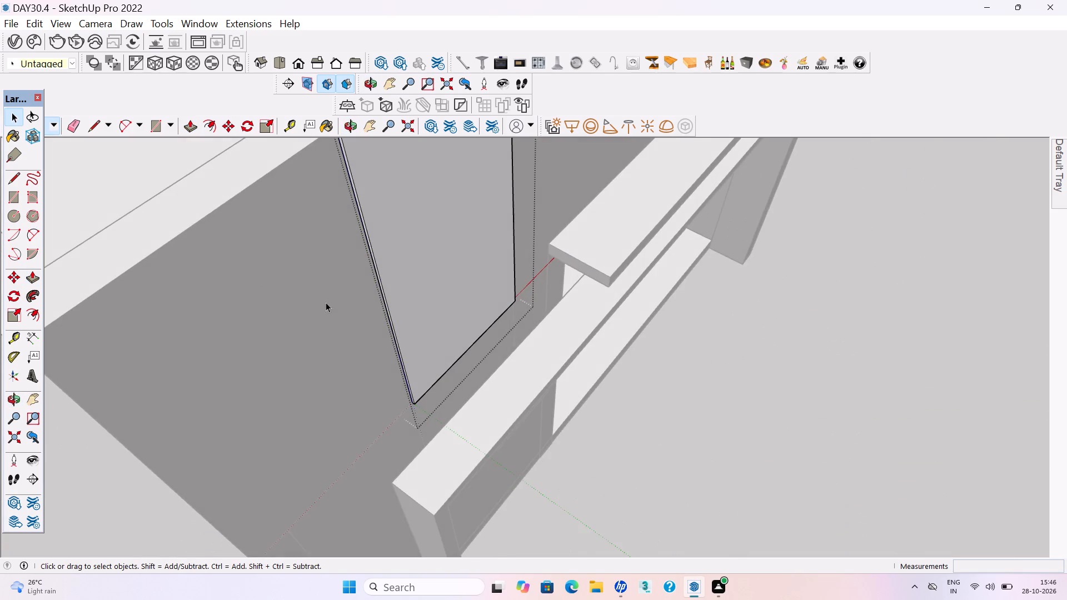
left_click(770, 501)
scroll(739, 490, "down", 4)
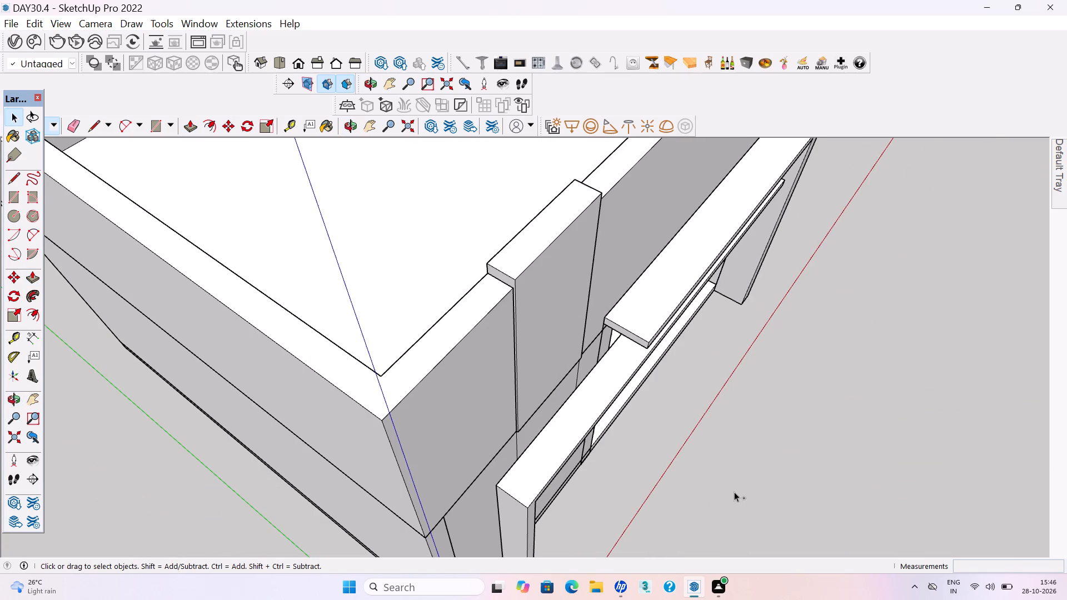
Save the model with the thin panel wrapped over the front wall's top.
key("ctrl+s")
key("ctrl+s")
scroll(642, 502, "down", 4)
middle_click_drag(899, 454, 660, 396)
scroll(655, 397, "down", 1)
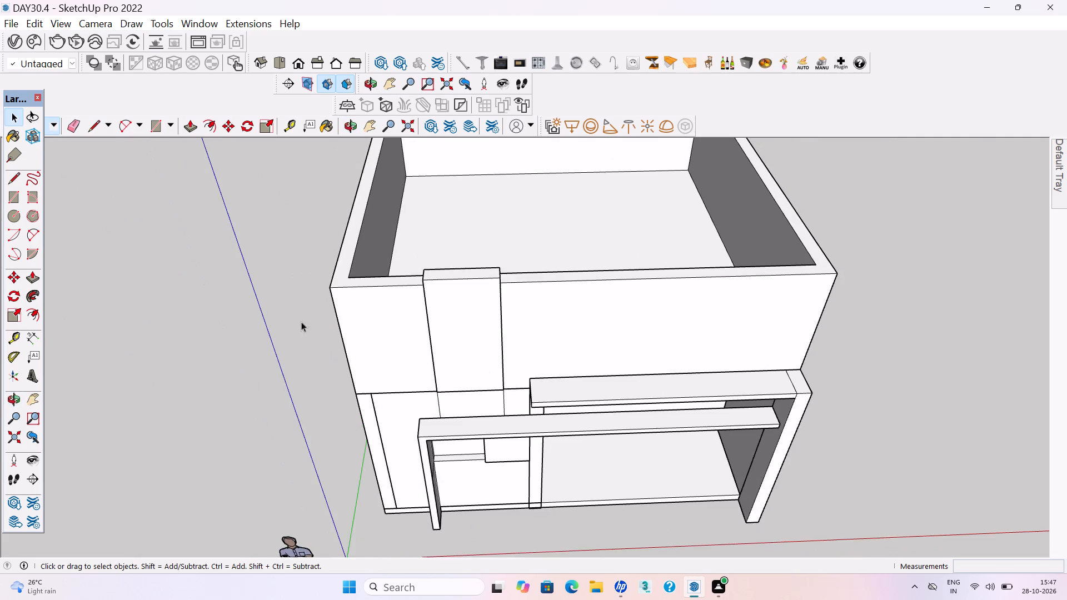
scroll(364, 289, "up", 11)
middle_click_drag(443, 264, 619, 266)
key("ctrl+s")
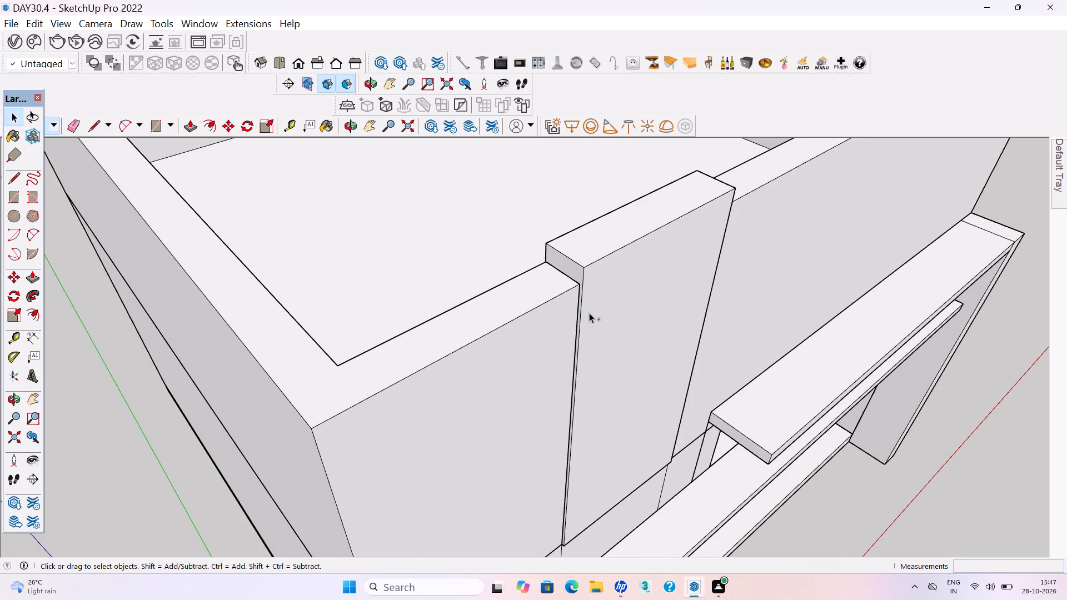
Examine the whole building from above, the front and the side.
scroll(486, 333, "down", 13)
middle_click_drag(809, 397, 641, 413)
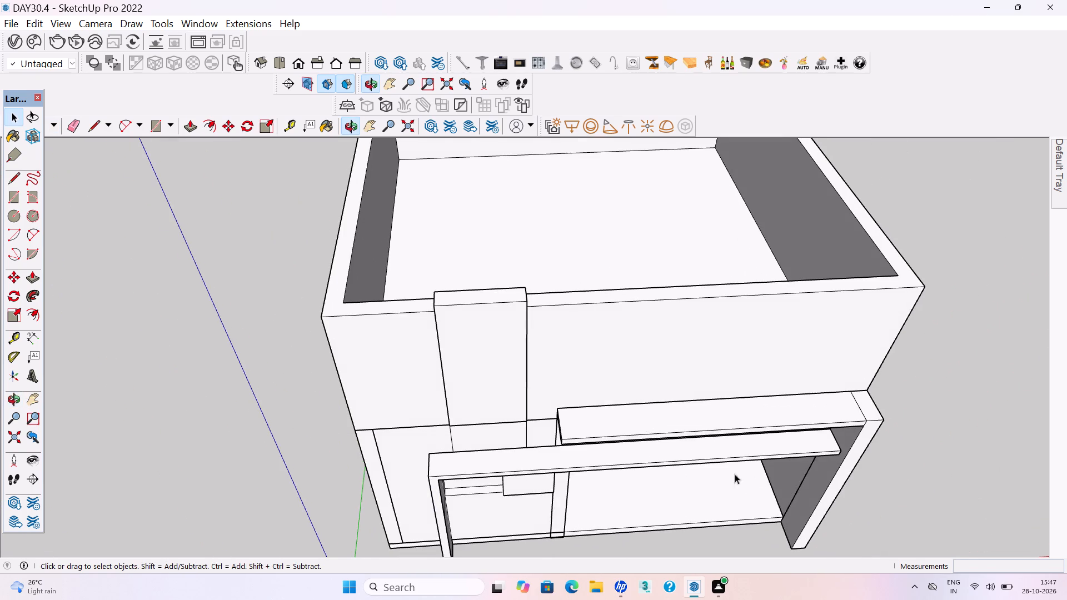
scroll(515, 354, "down", 4)
left_click(975, 541)
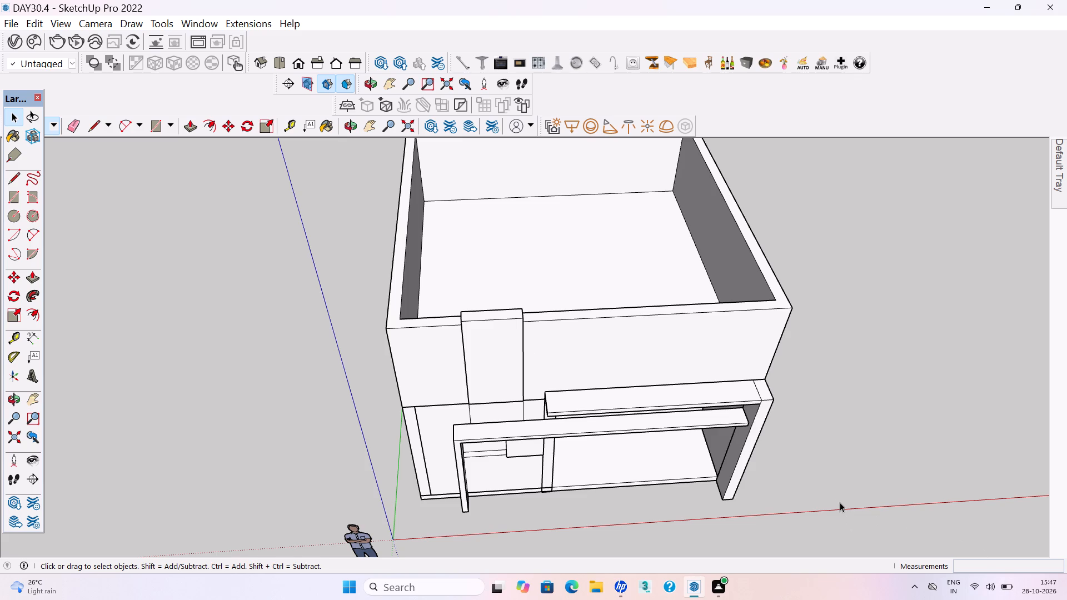
scroll(829, 497, "down", 1)
middle_click_drag(988, 498, 774, 477)
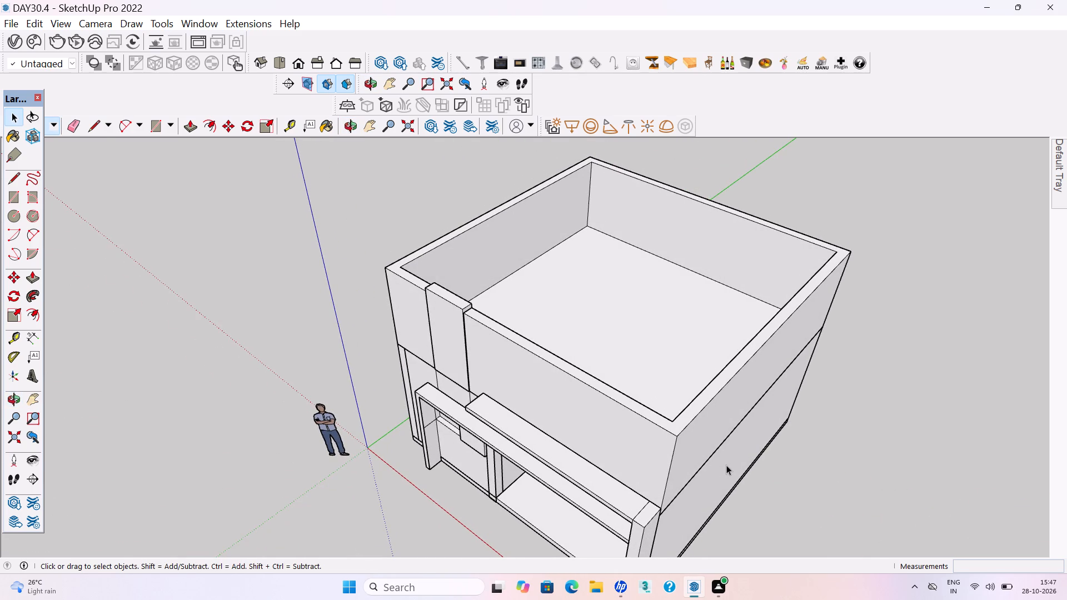
scroll(586, 365, "down", 1)
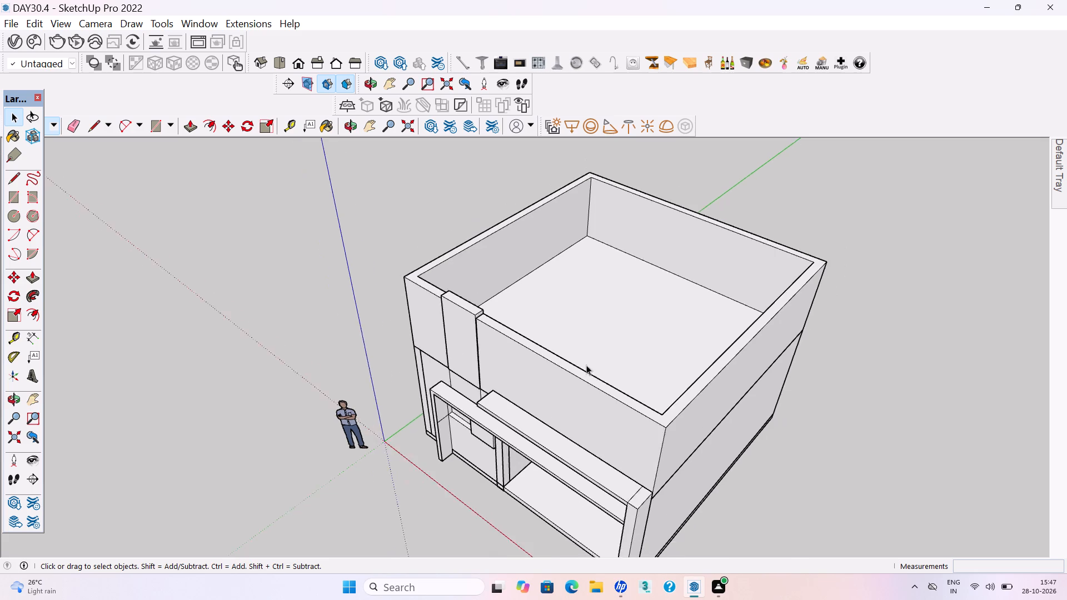
scroll(586, 365, "down", 1)
middle_click_drag(561, 449, 747, 326)
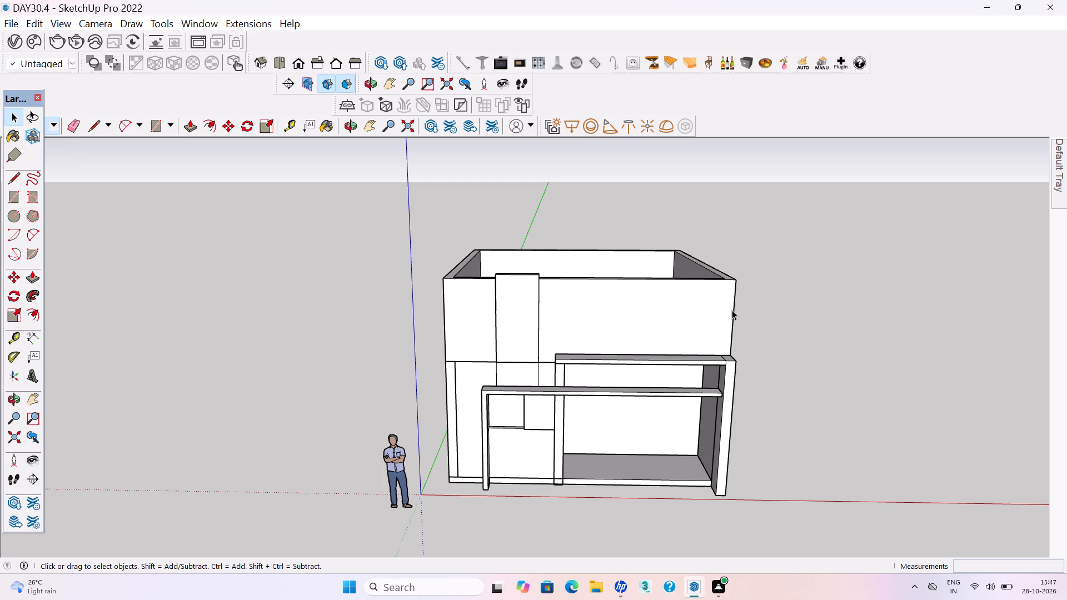
scroll(729, 327, "down", 4)
middle_click_drag(747, 369, 475, 409)
In the front frame's group, draw a slanted line about 11' 2 3/4" long down the end post's outer side face, splitting off its front part.
scroll(559, 495, "up", 5)
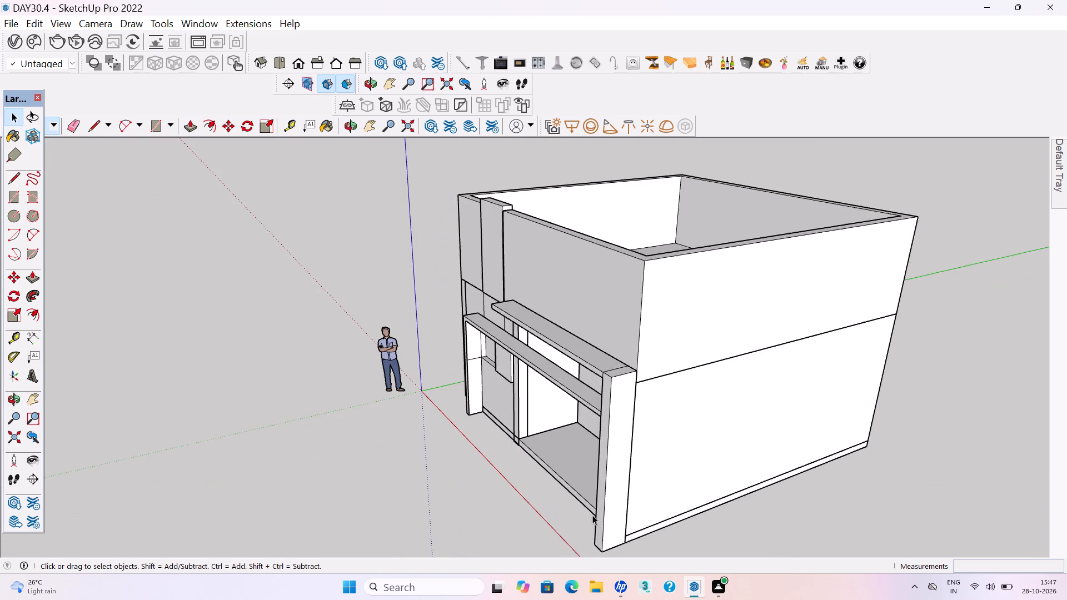
scroll(597, 518, "up", 1)
key("l")
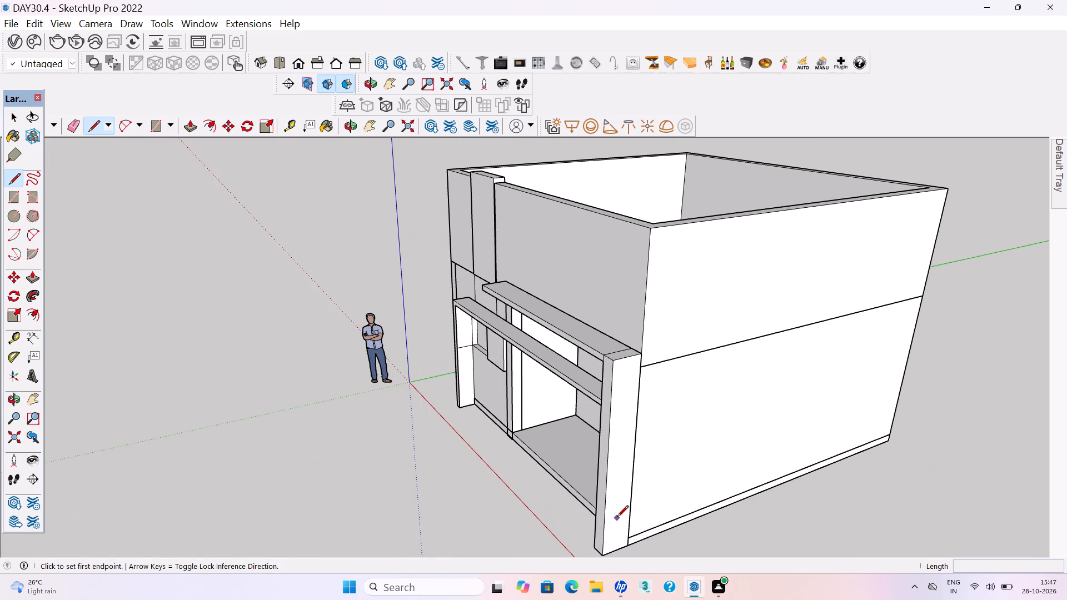
key("space")
double_click(616, 517)
left_click(616, 516)
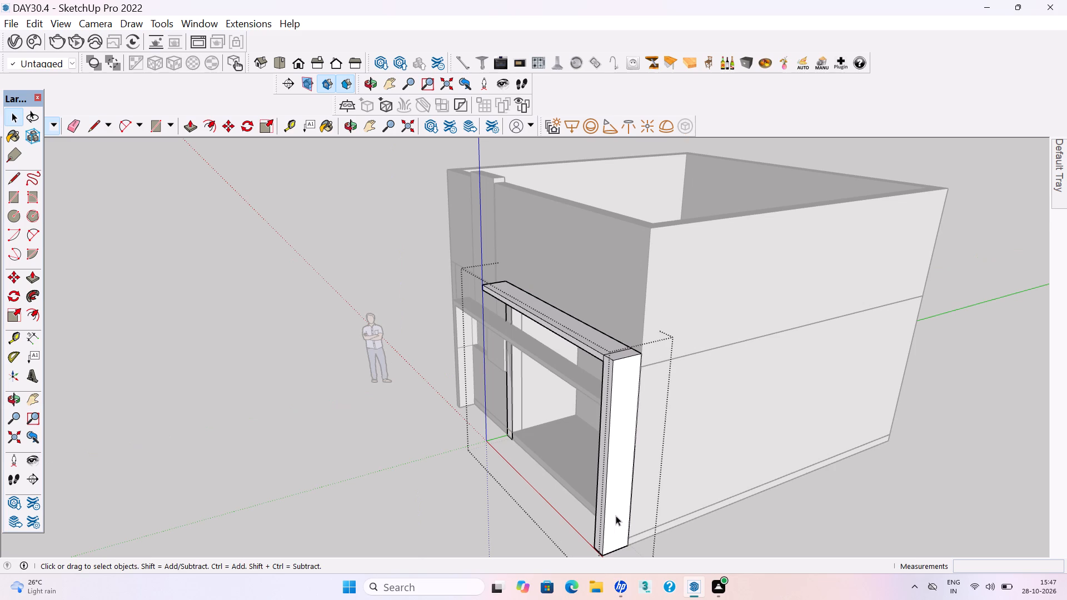
key("l")
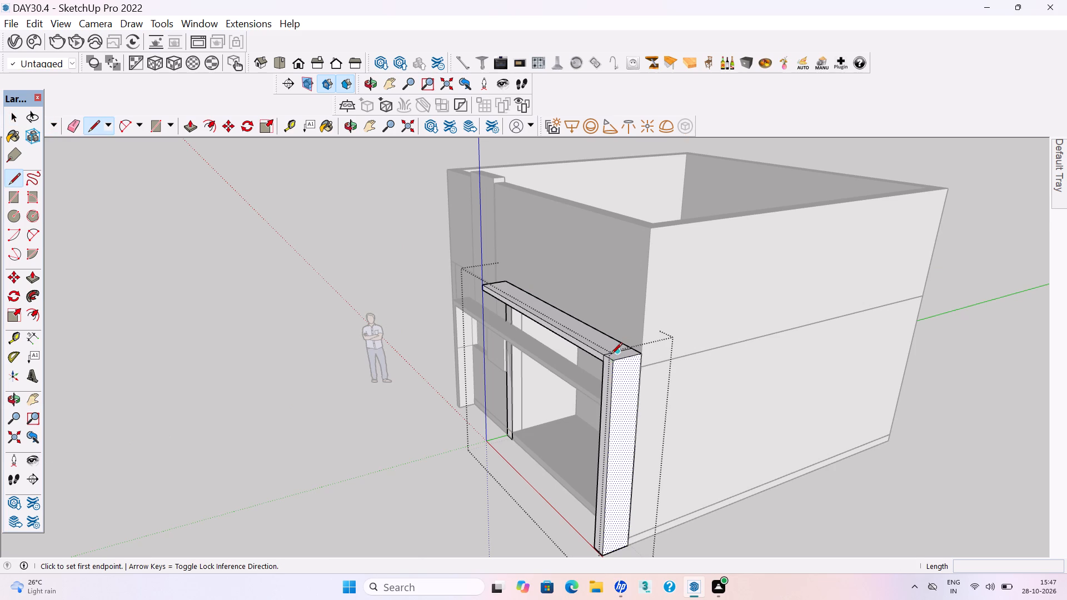
left_click(610, 360)
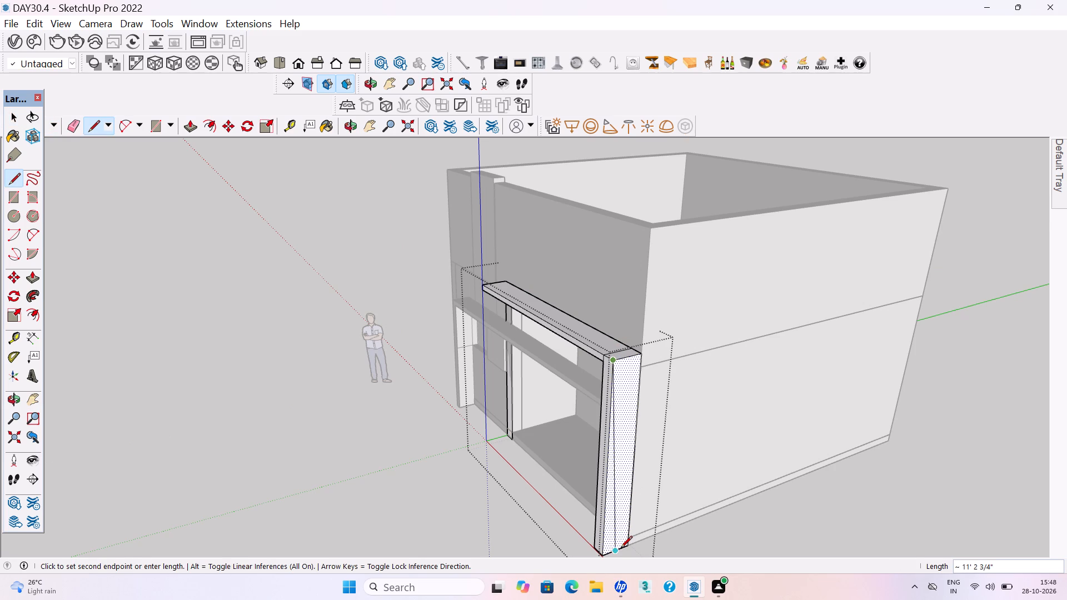
left_click(621, 548)
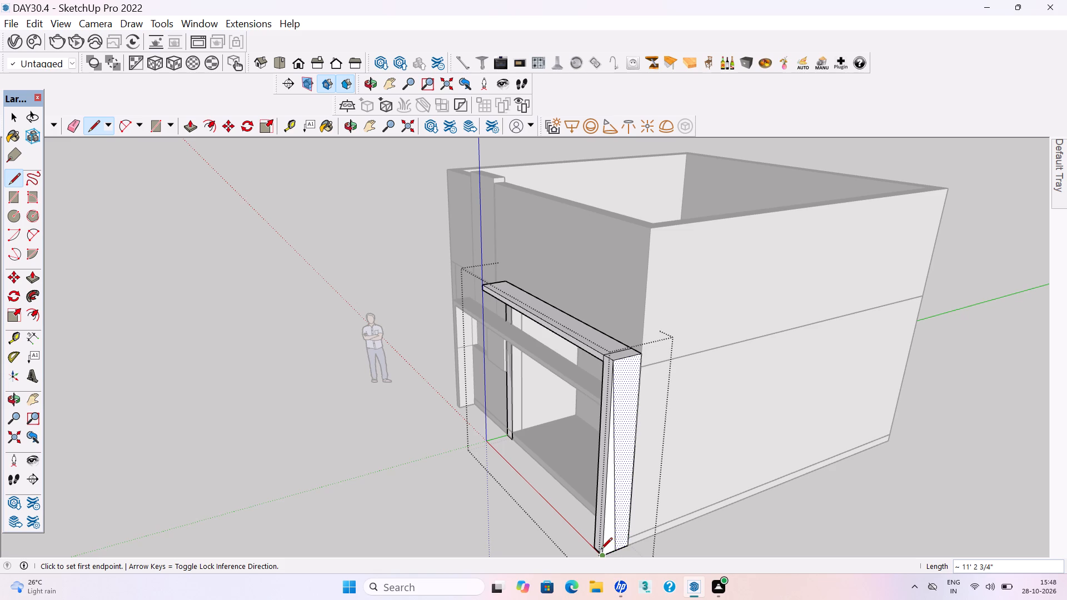
key("space")
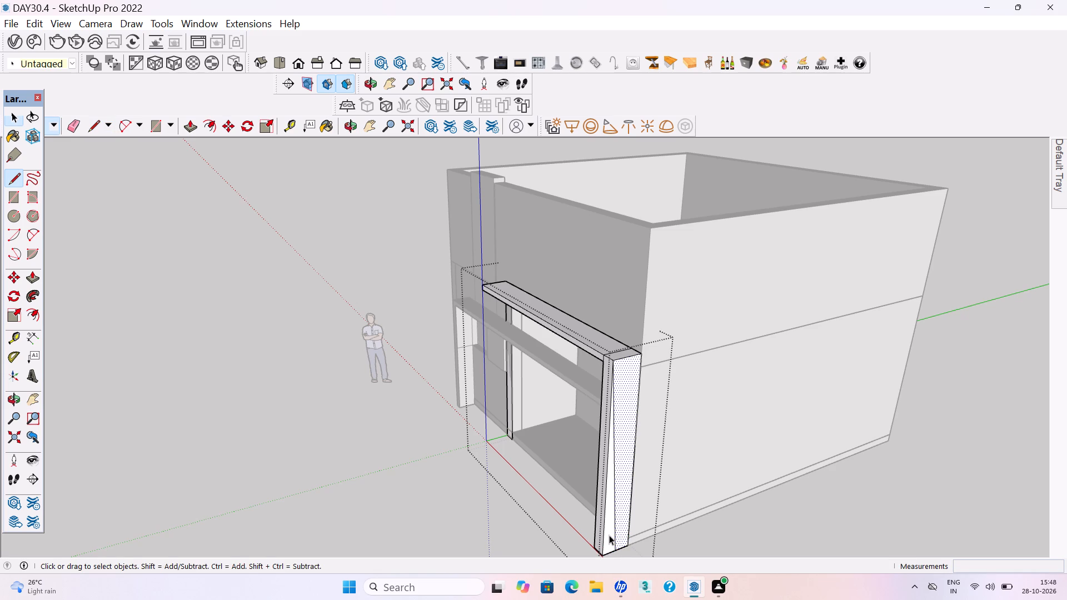
Push/Pull the narrow front section of the end post's outer side face inward through the post to cut it away.
left_click(609, 535)
key("p")
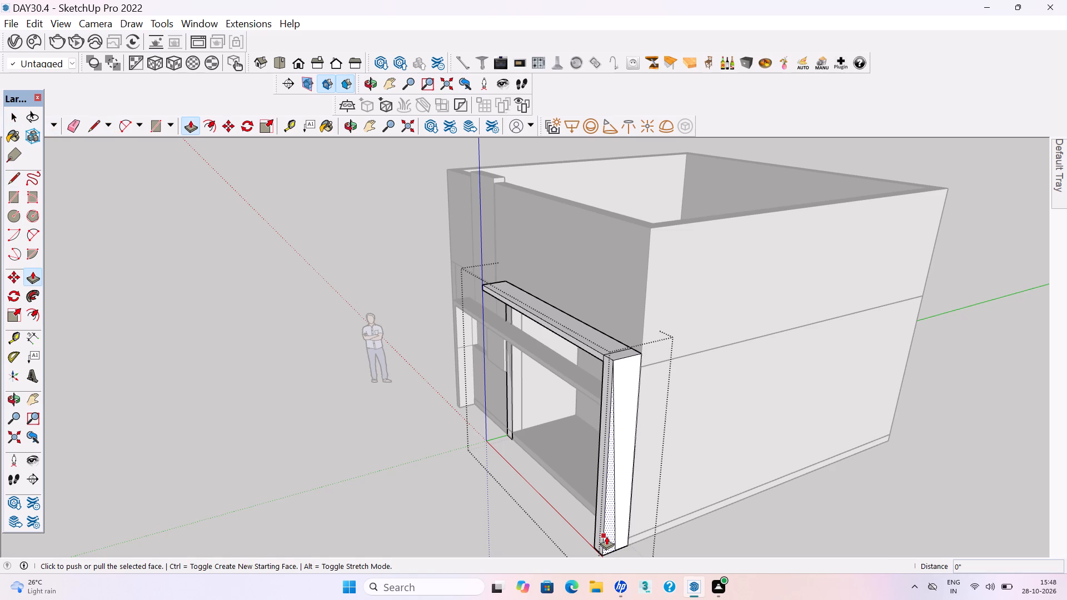
left_click(606, 536)
left_click(566, 433)
key("space")
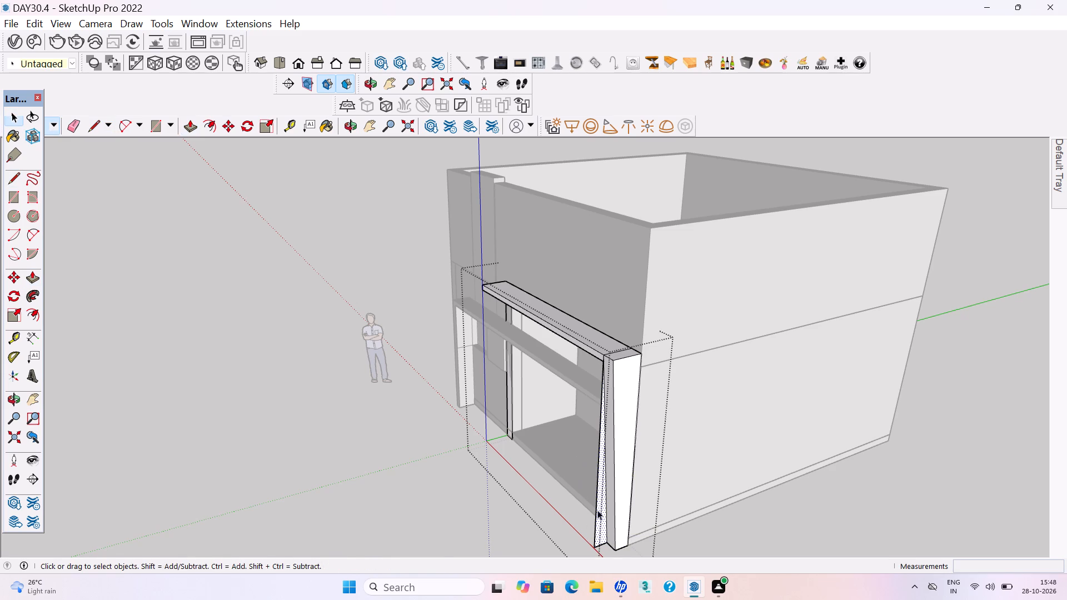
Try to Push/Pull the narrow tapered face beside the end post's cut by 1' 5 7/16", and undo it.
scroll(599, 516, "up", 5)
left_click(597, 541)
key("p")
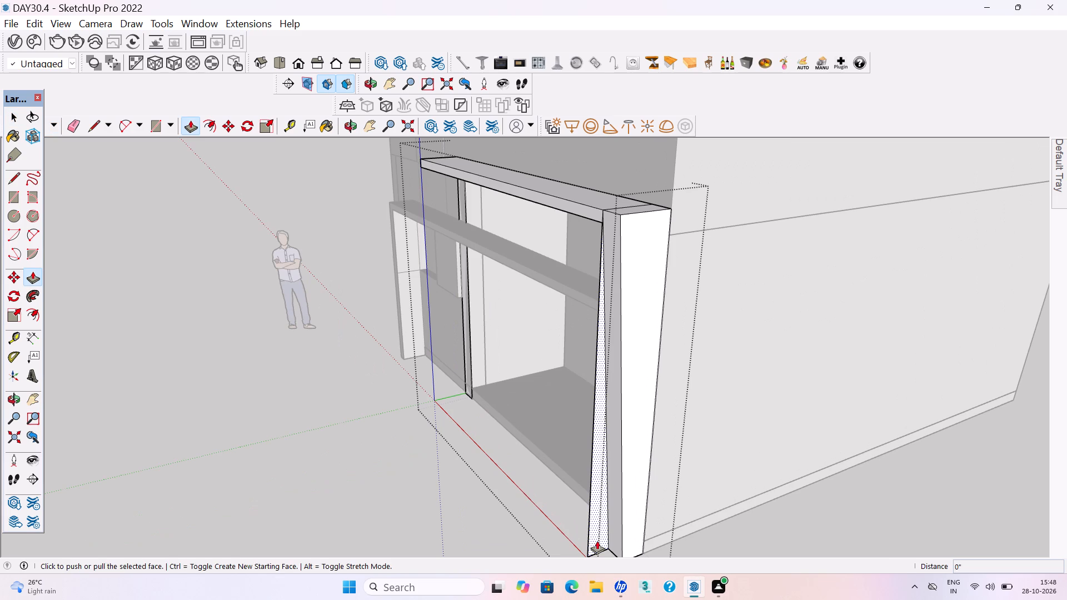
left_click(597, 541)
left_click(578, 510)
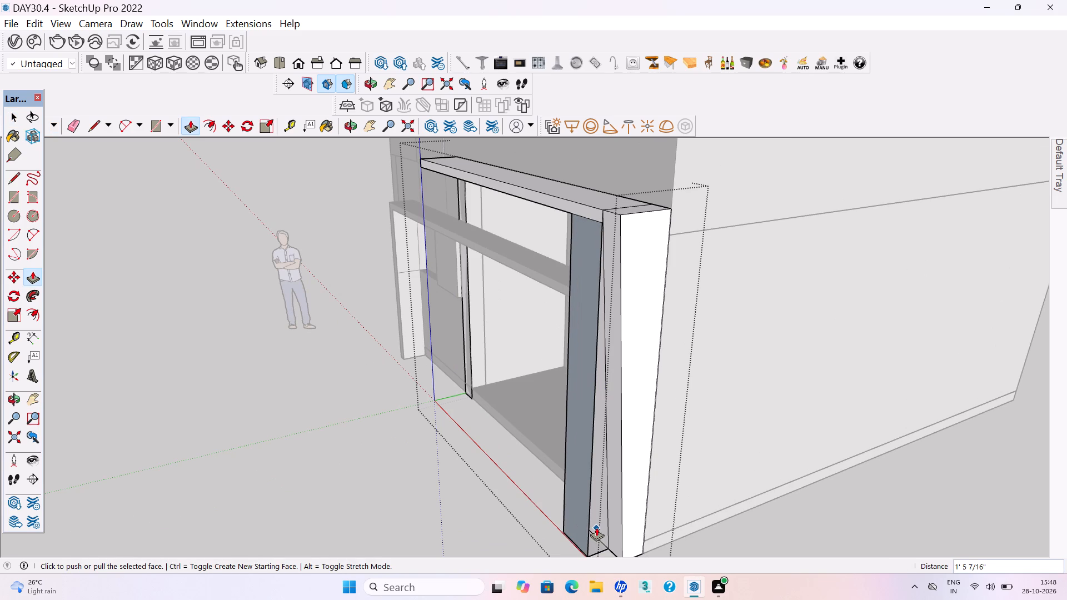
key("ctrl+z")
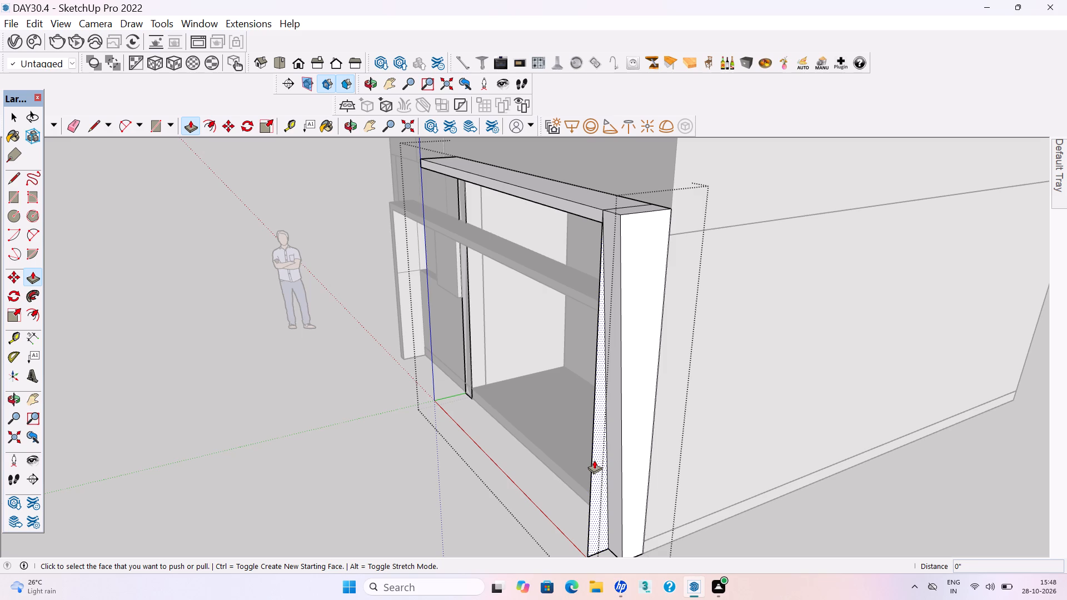
In the front frame's group, delete the leftover narrow tapered face beside the end post's cut.
scroll(600, 452, "up", 4)
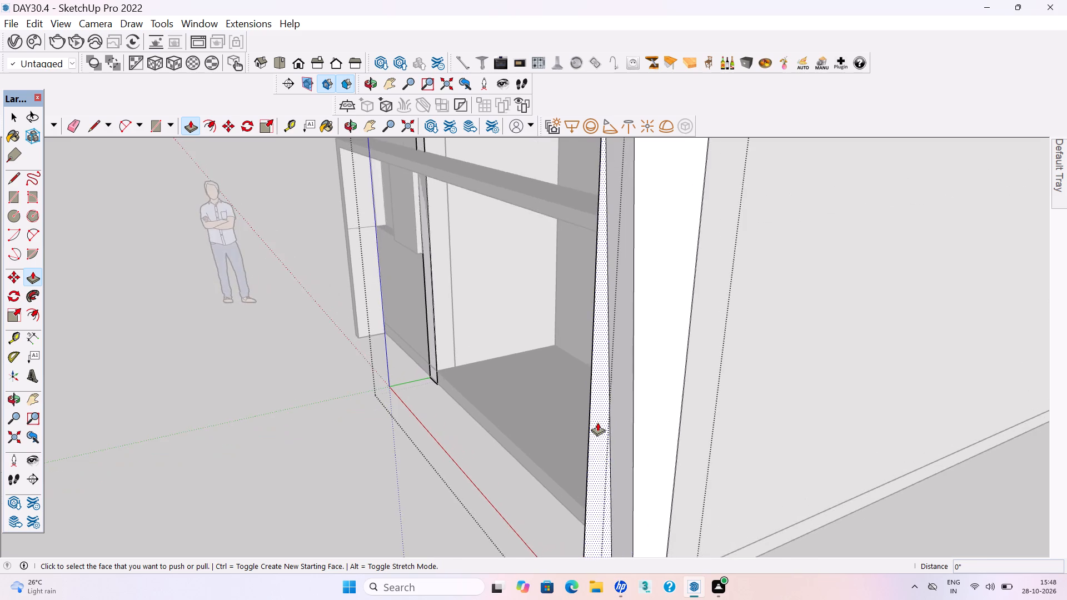
middle_click_drag(598, 424, 654, 496)
key("space")
scroll(745, 292, "up", 8)
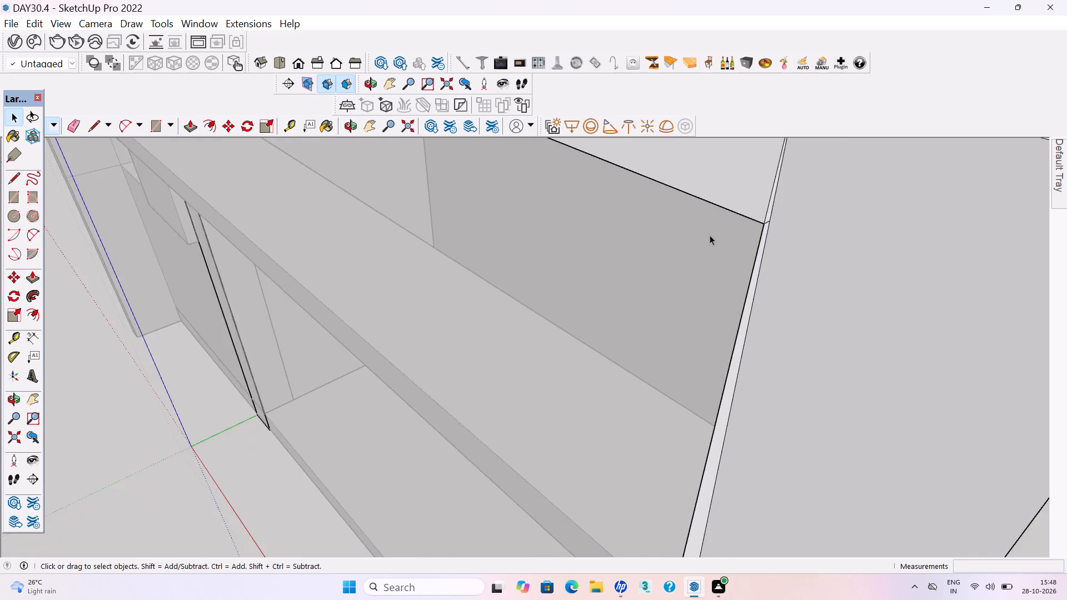
scroll(710, 235, "up", 4)
scroll(696, 273, "down", 20)
scroll(696, 273, "down", 14)
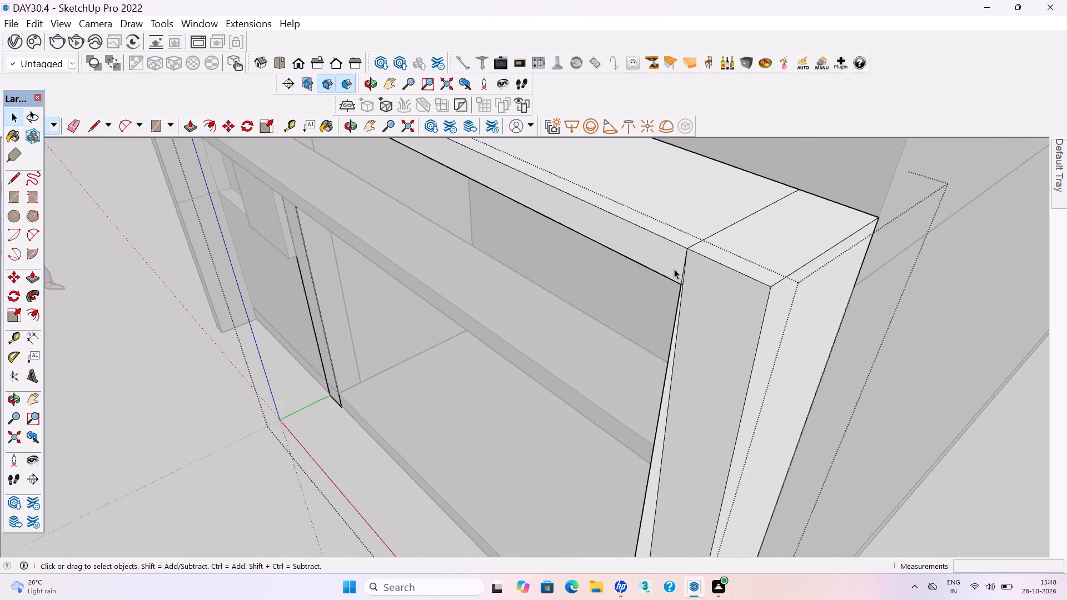
scroll(674, 269, "down", 8)
left_click(826, 484)
scroll(682, 437, "up", 4)
scroll(641, 533, "up", 2)
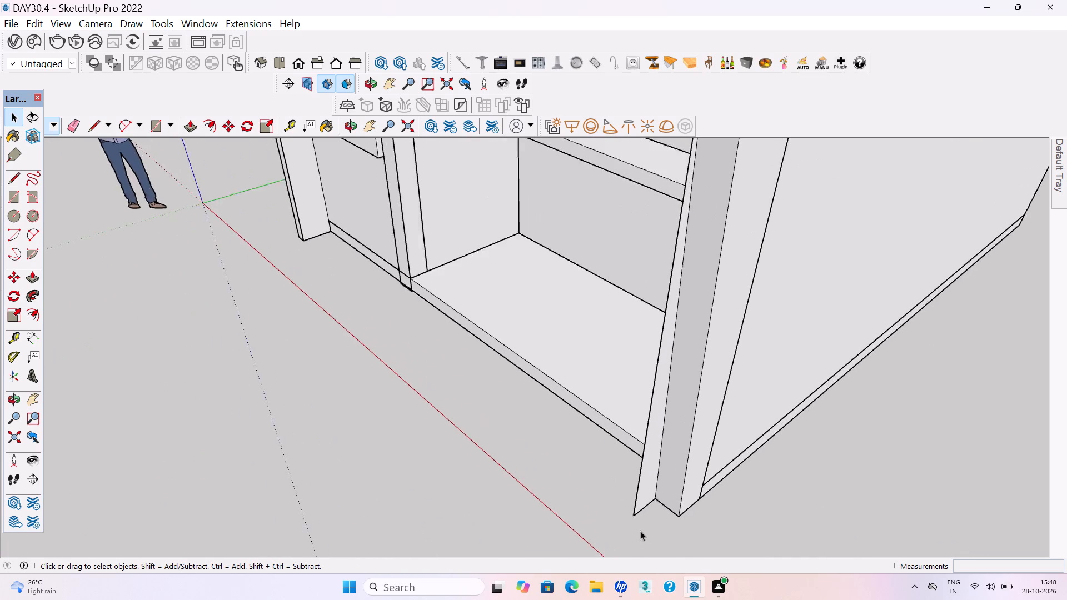
scroll(640, 531, "up", 6)
left_click(640, 489)
double_click(636, 481)
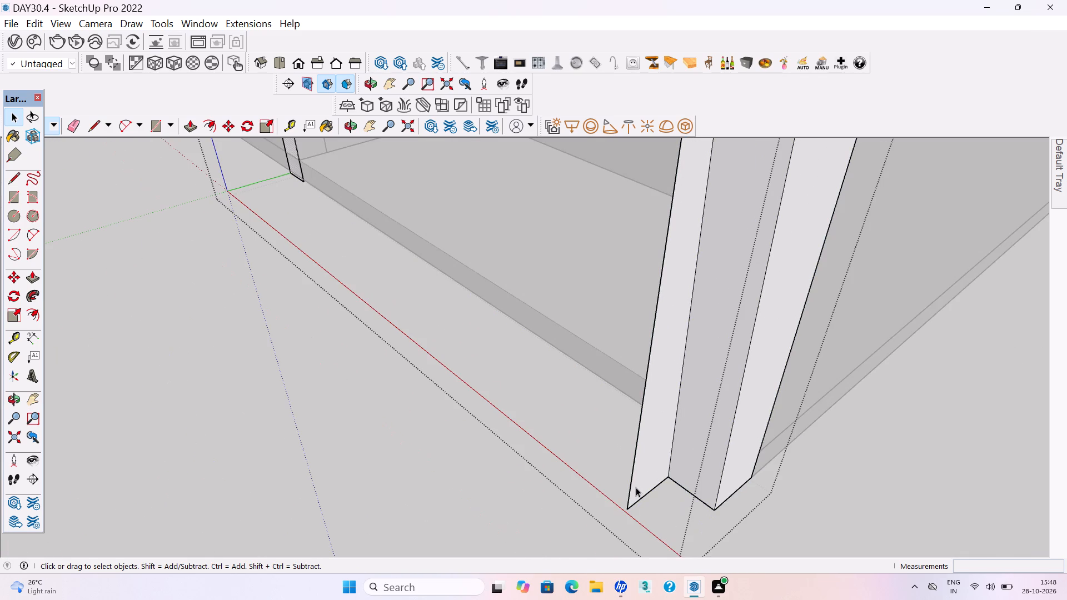
left_click(631, 497)
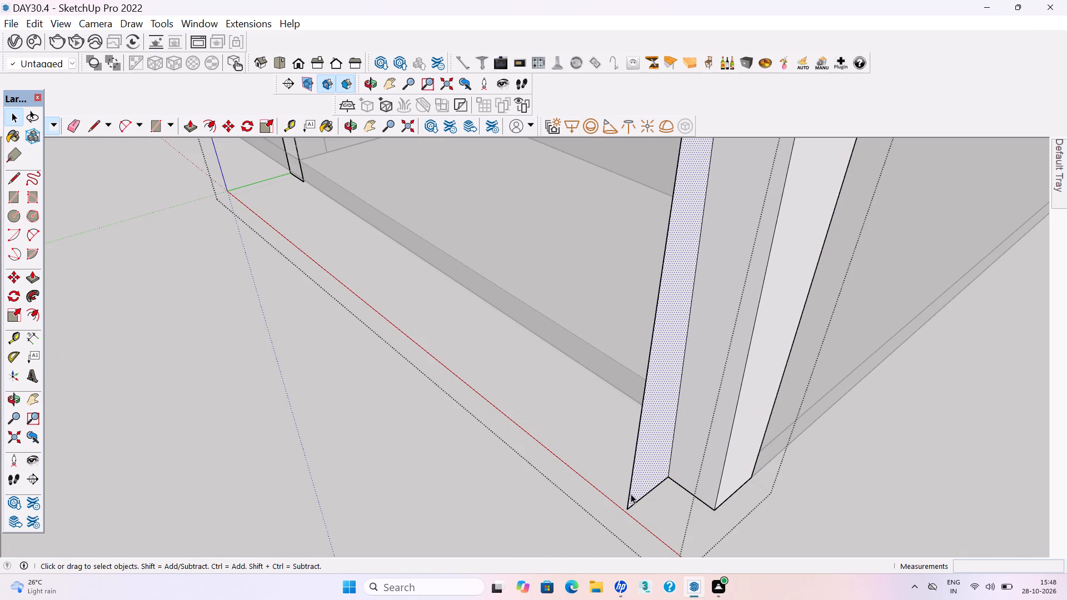
key("p")
left_click(631, 494)
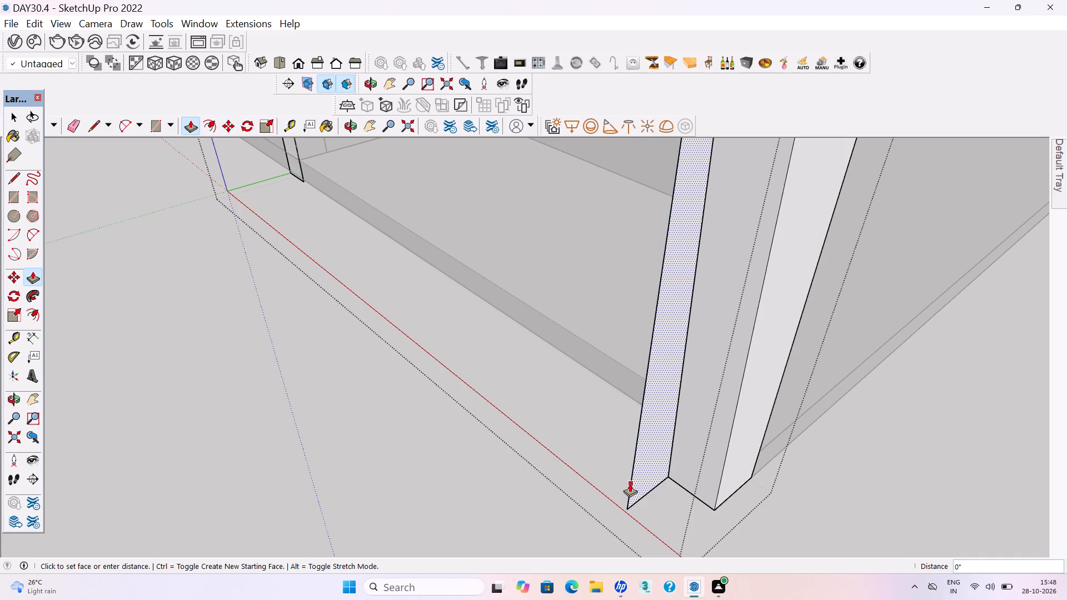
key("space")
left_click(632, 501)
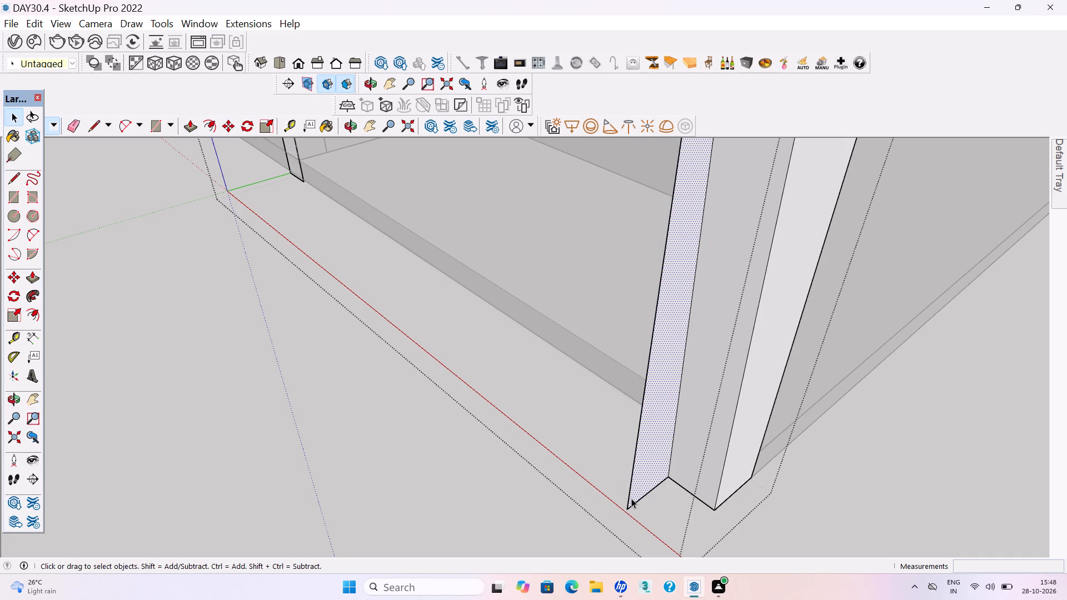
key("Delete")
Delete the loose long edge and short bottom edge left beside the end post, and leave the frame's group.
left_click(630, 503)
key("Delete")
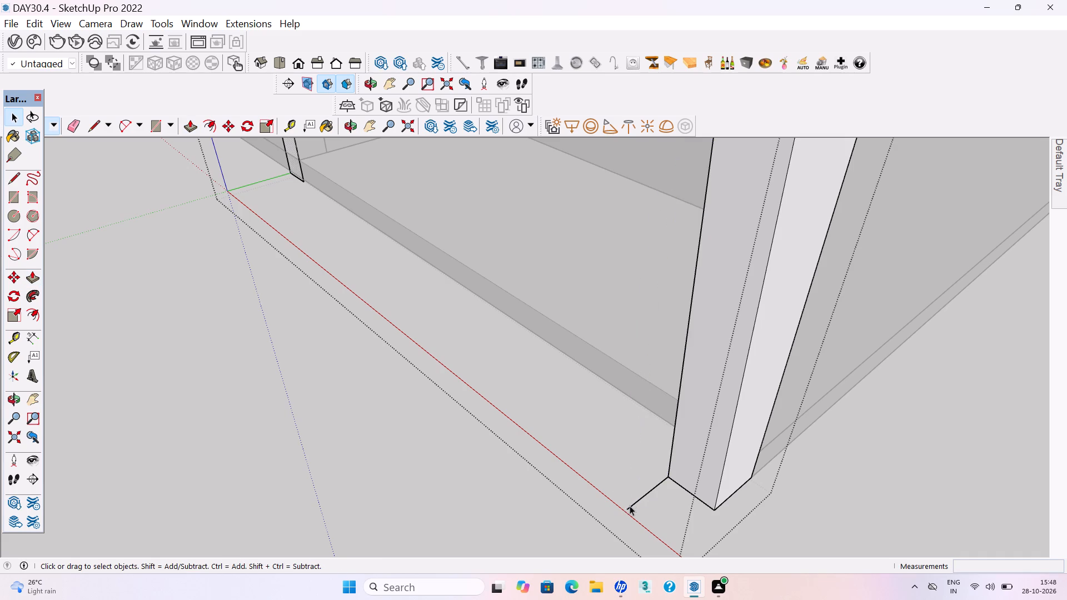
left_click(630, 506)
key("Delete")
scroll(635, 515, "down", 20)
scroll(635, 515, "down", 2)
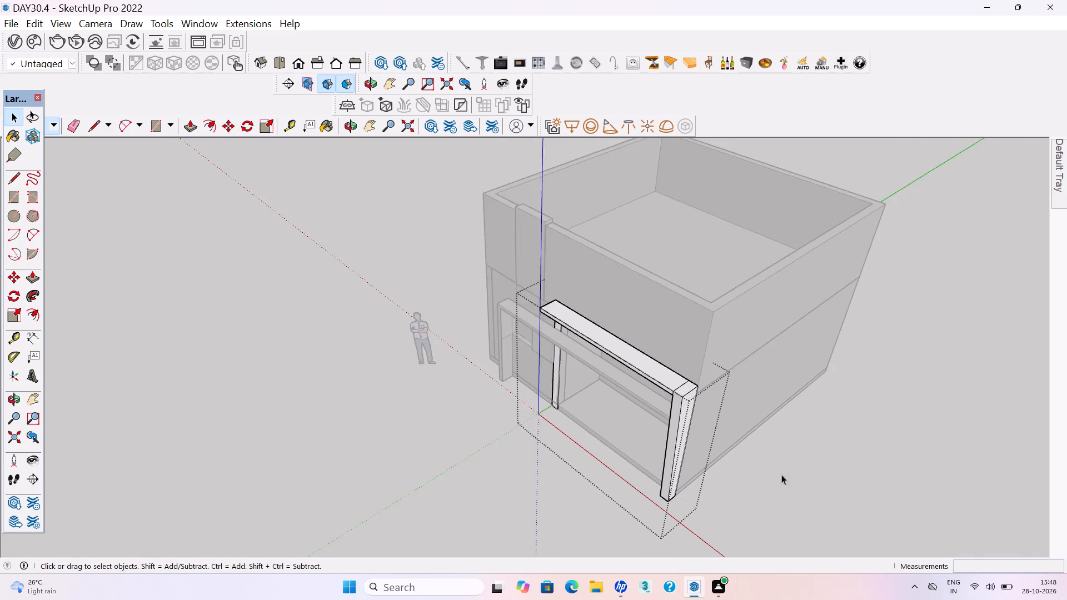
left_click(807, 471)
Examine the front frame and its tapered end post from the front and the outer side.
scroll(671, 429, "down", 2)
middle_click_drag(687, 423, 786, 436)
middle_click(788, 437)
scroll(735, 380, "up", 10)
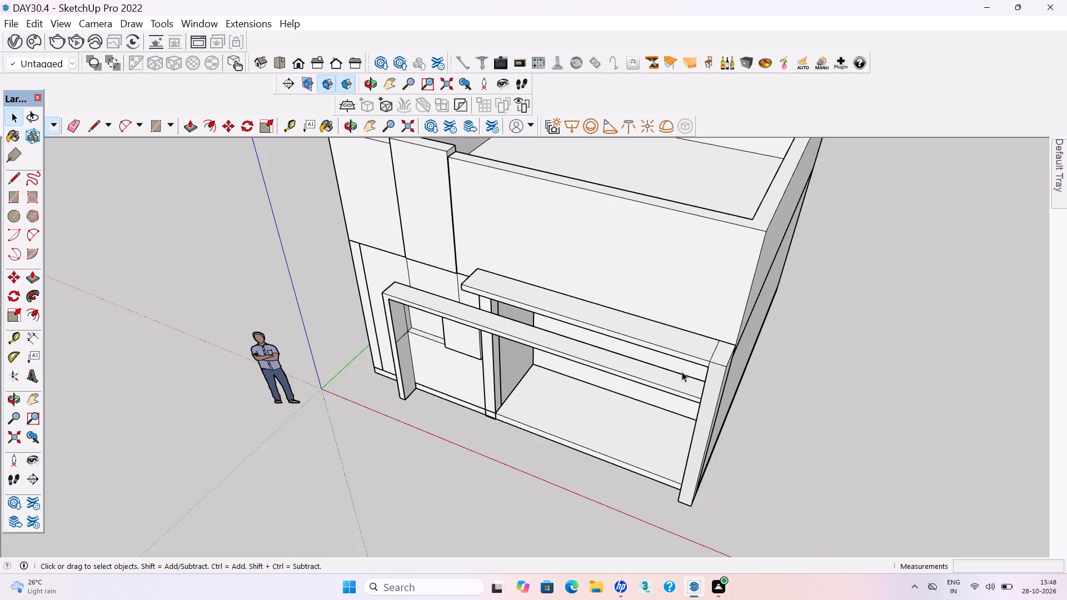
scroll(682, 372, "up", 2)
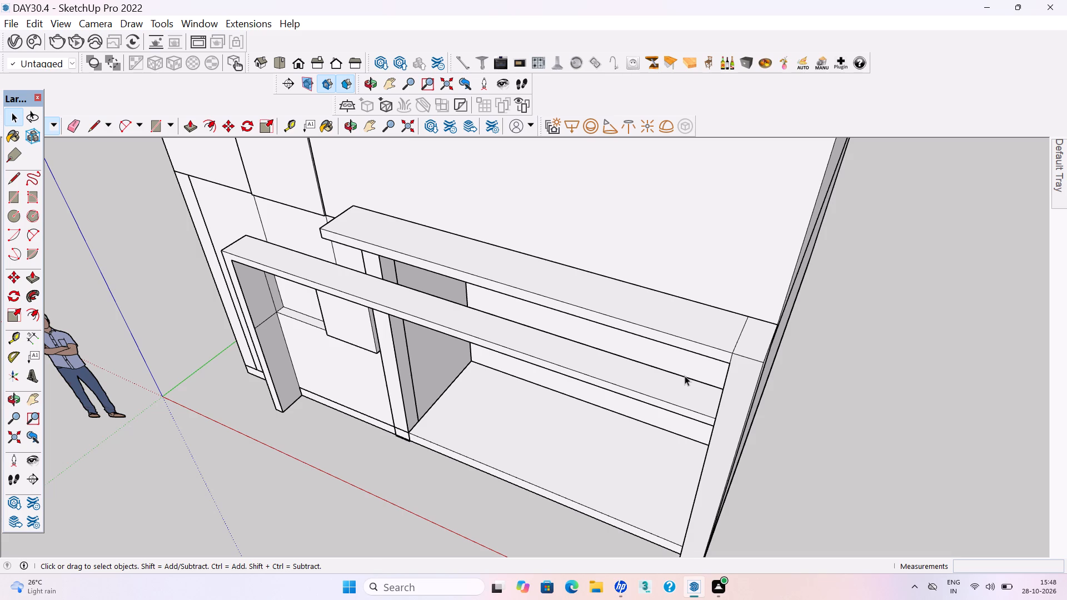
scroll(688, 380, "down", 2)
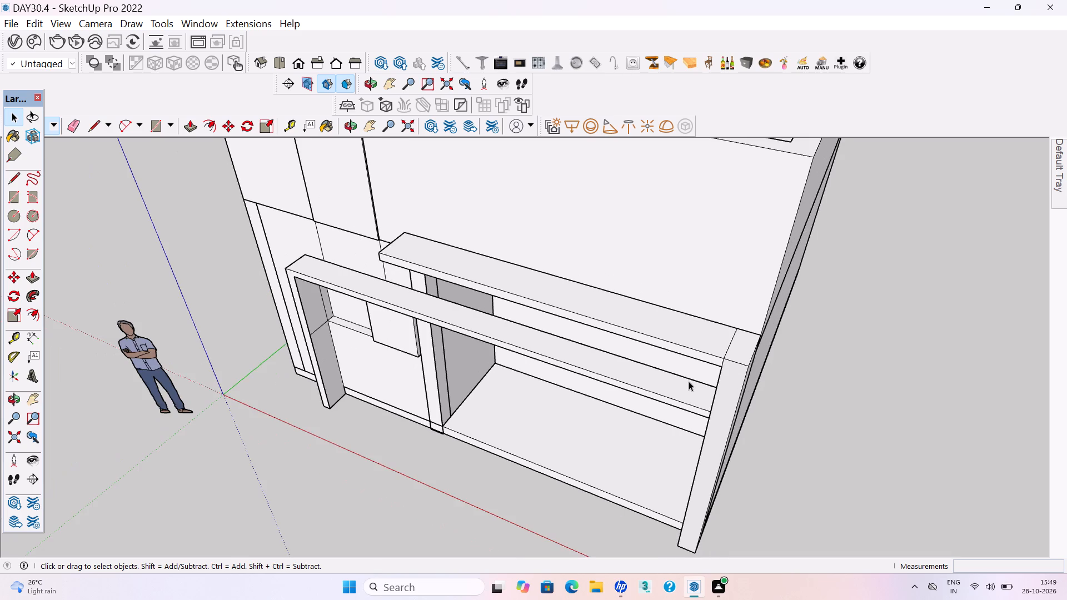
middle_click_drag(687, 399, 717, 398)
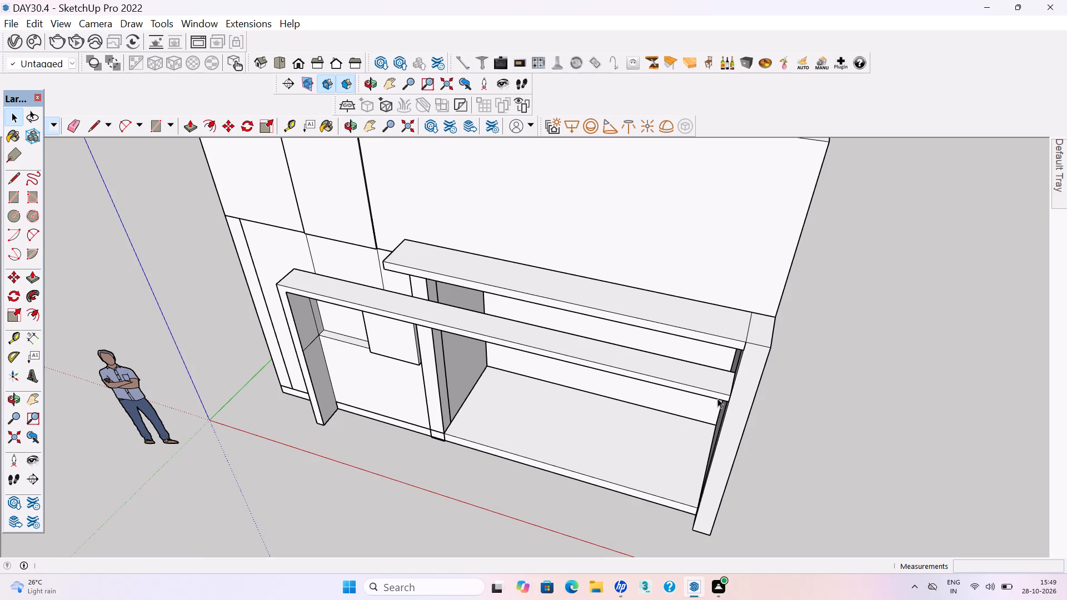
scroll(636, 386, "down", 2)
middle_click_drag(824, 424, 823, 424)
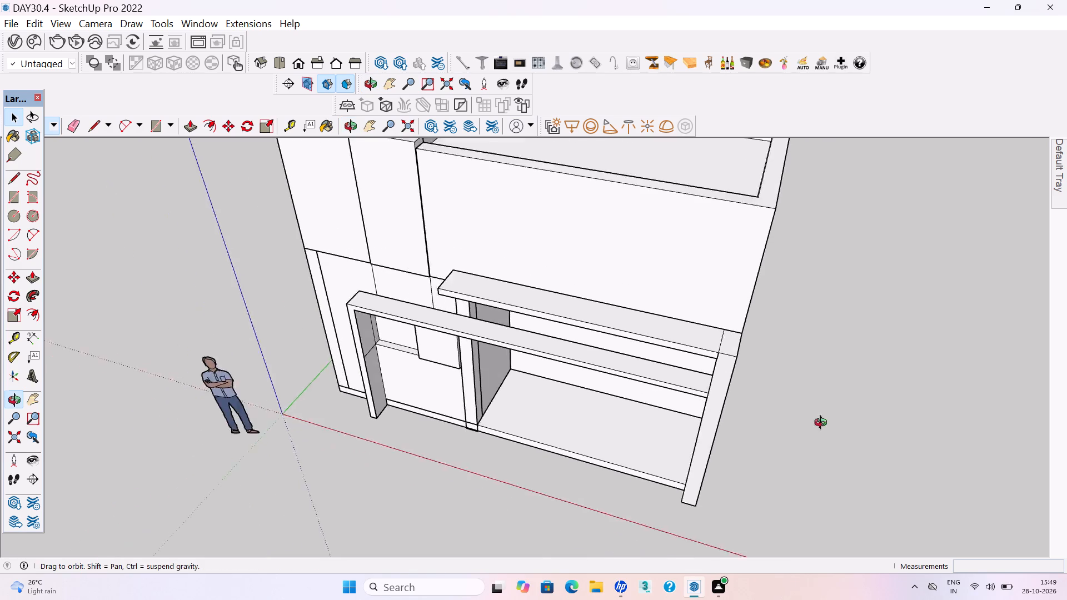
middle_click_drag(823, 424, 590, 344)
scroll(552, 374, "up", 1)
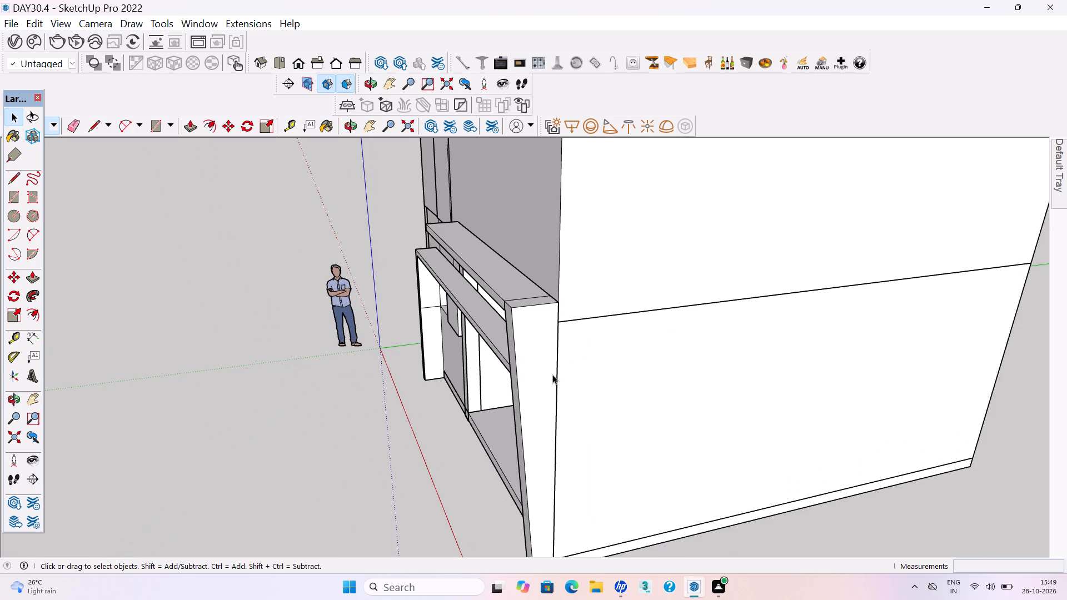
scroll(555, 402, "up", 2)
scroll(542, 388, "down", 2)
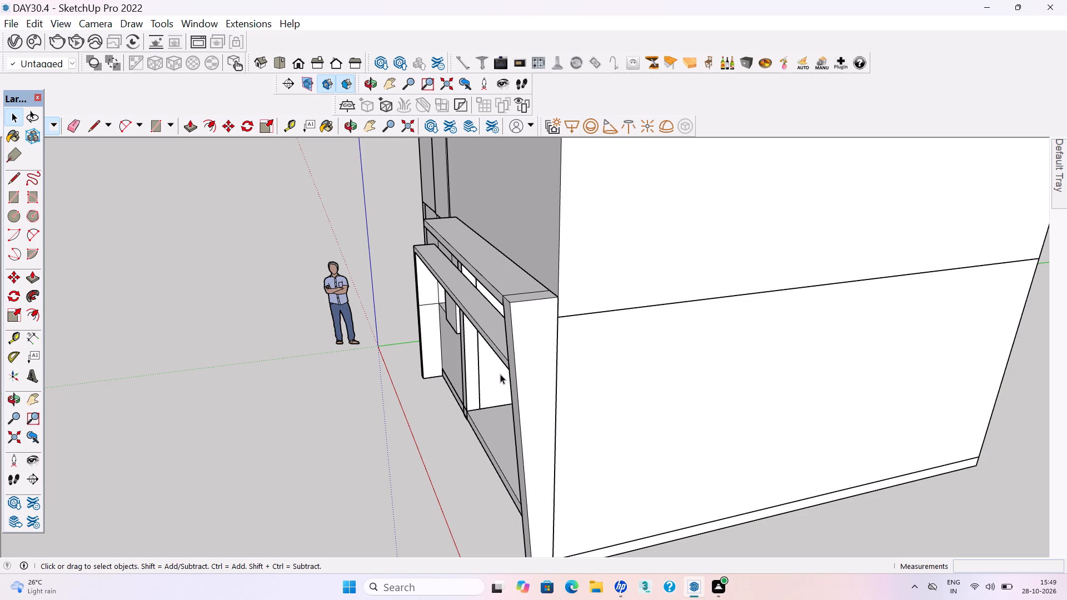
scroll(506, 347, "down", 3)
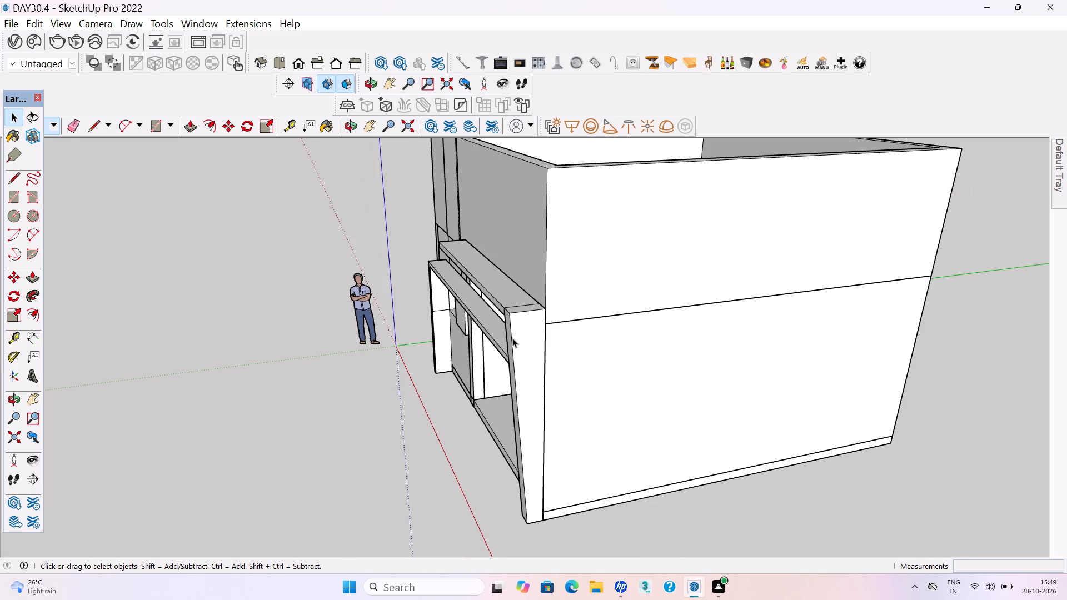
In the frame's group, draw a slanted line about 11' 3 13/16" long across the end post's outer side face, from top front corner to bottom back corner.
key("l")
key("space")
double_click(528, 362)
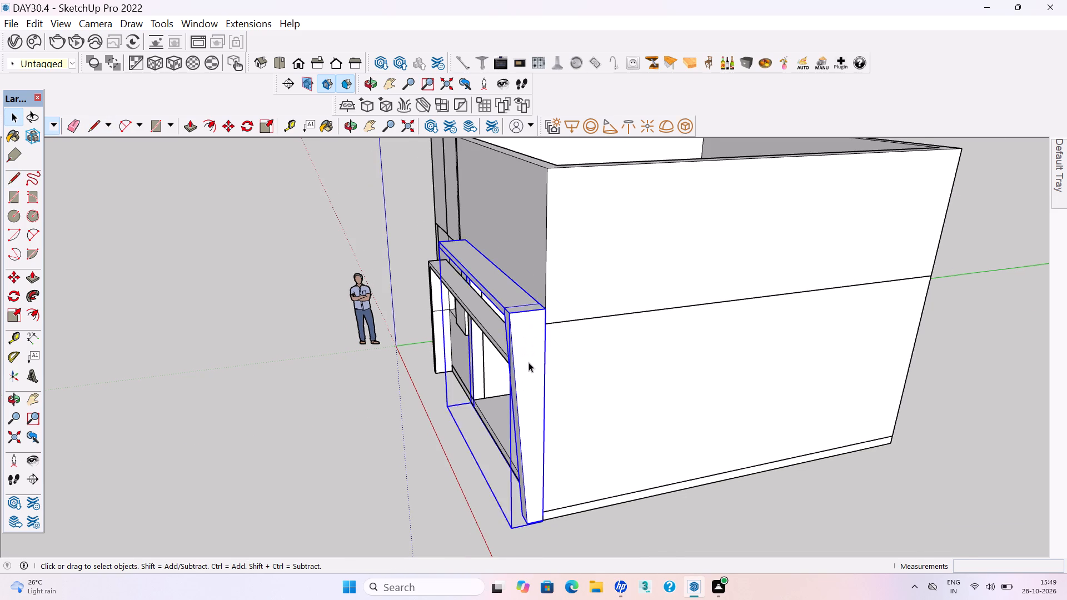
left_click(526, 362)
key("l")
left_click(510, 314)
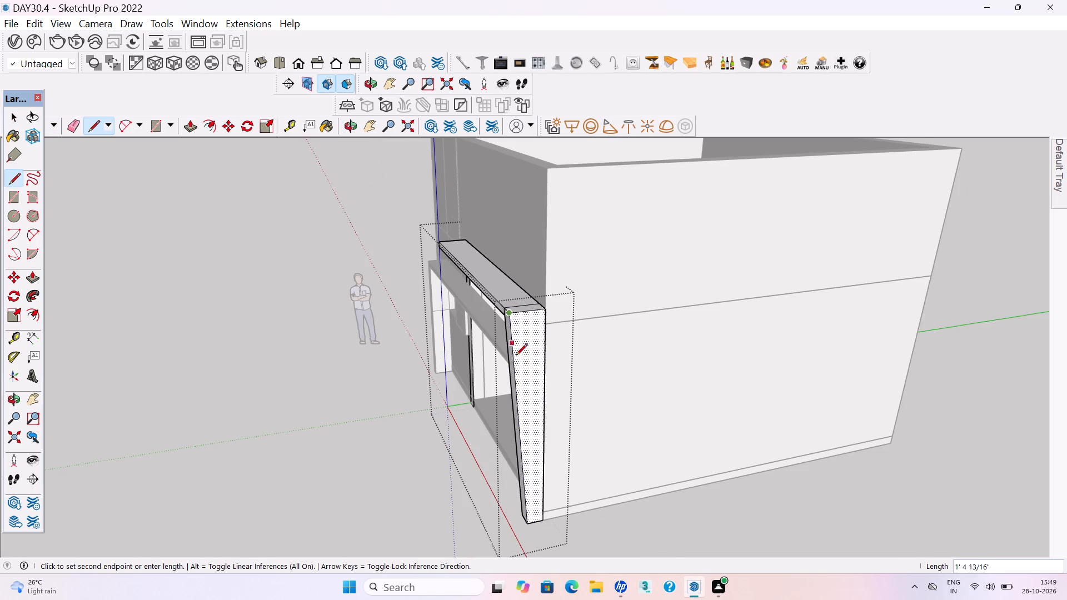
left_click(539, 519)
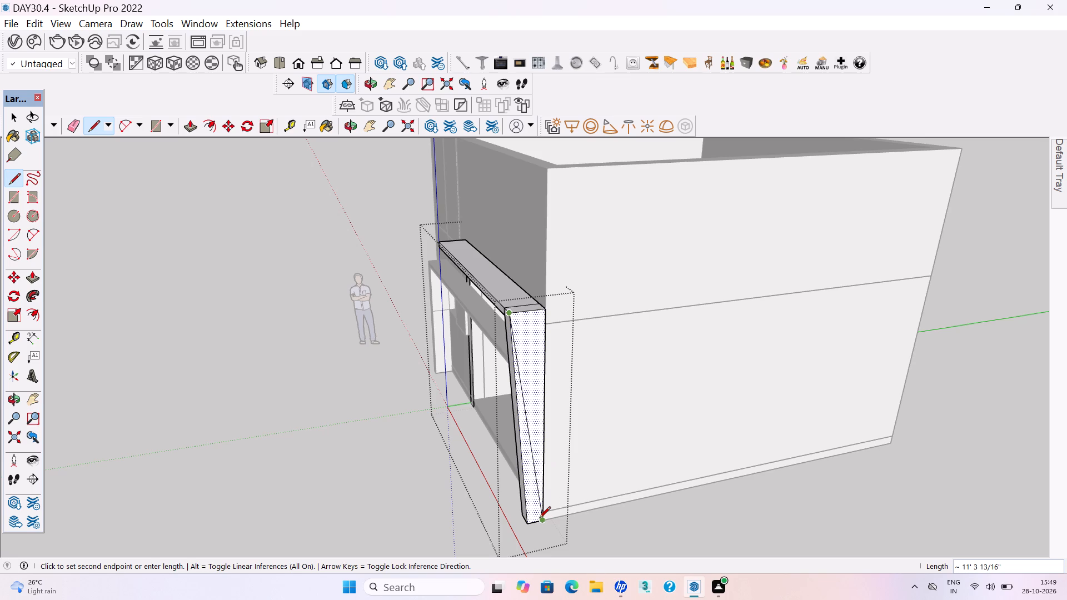
key("space")
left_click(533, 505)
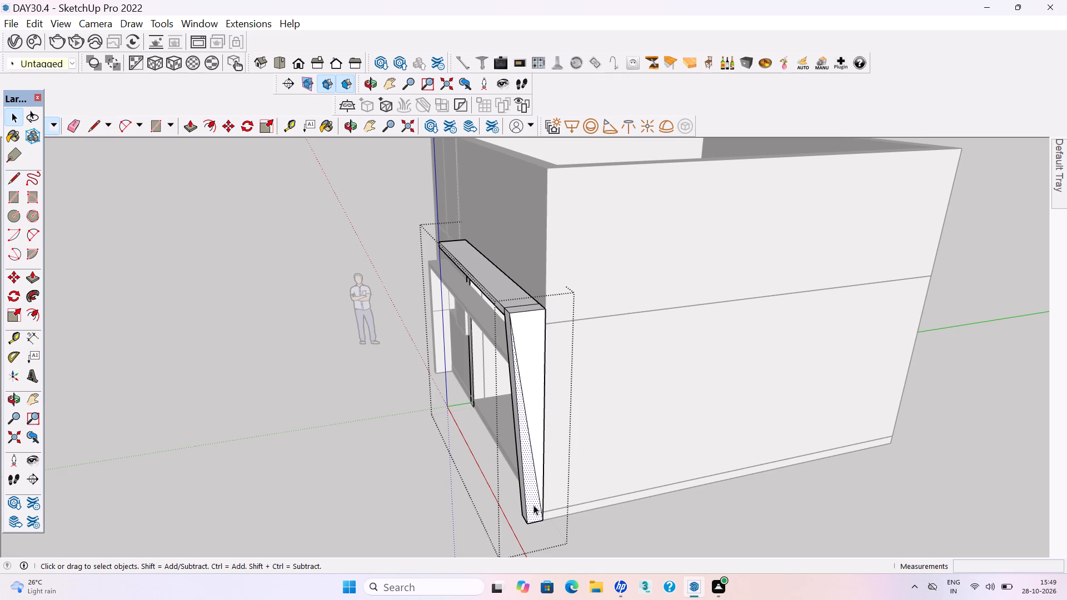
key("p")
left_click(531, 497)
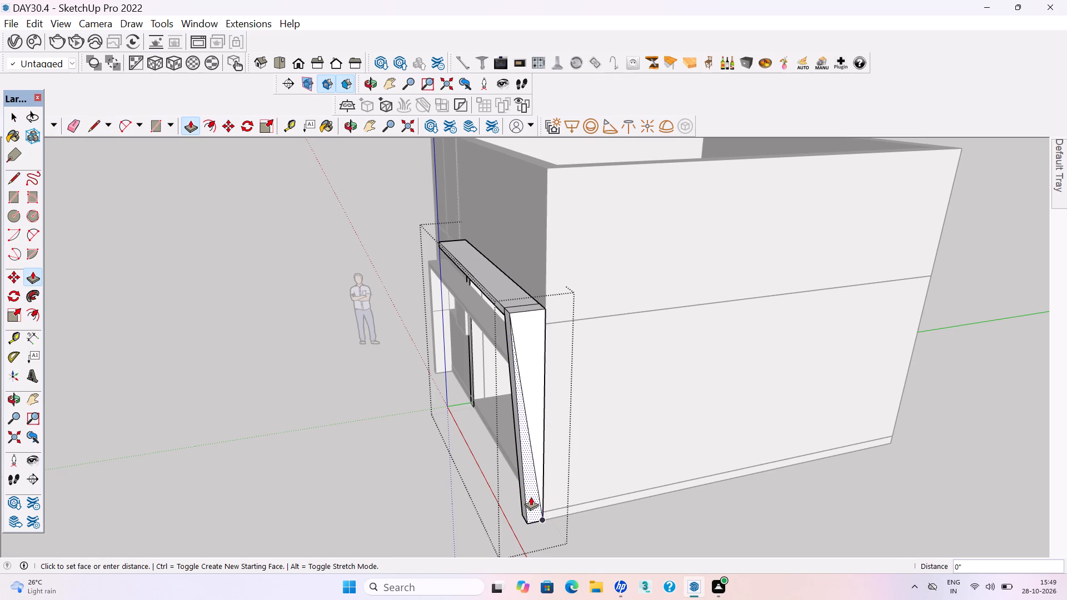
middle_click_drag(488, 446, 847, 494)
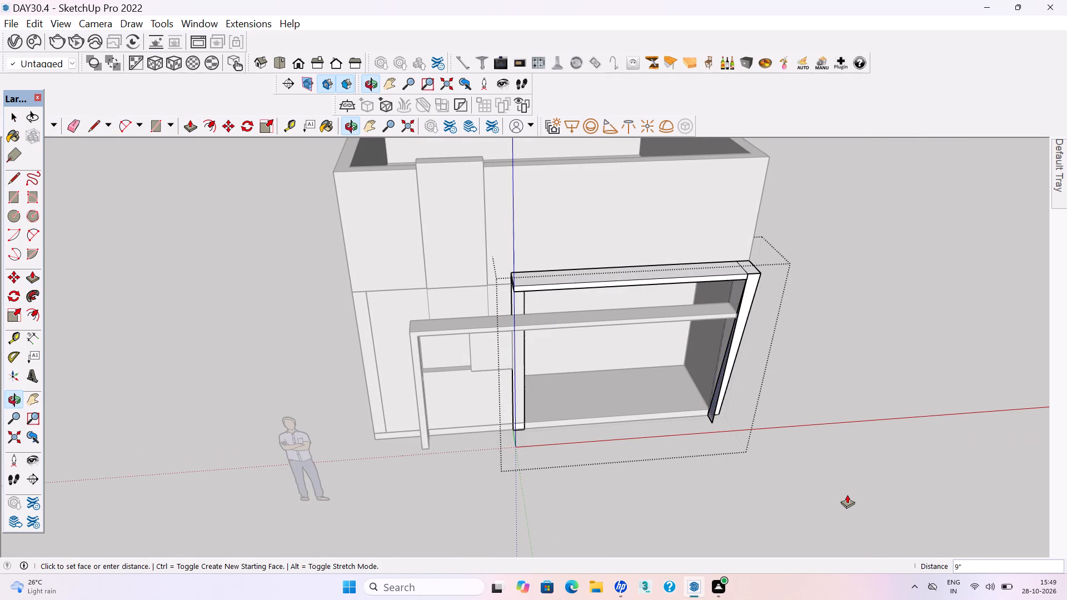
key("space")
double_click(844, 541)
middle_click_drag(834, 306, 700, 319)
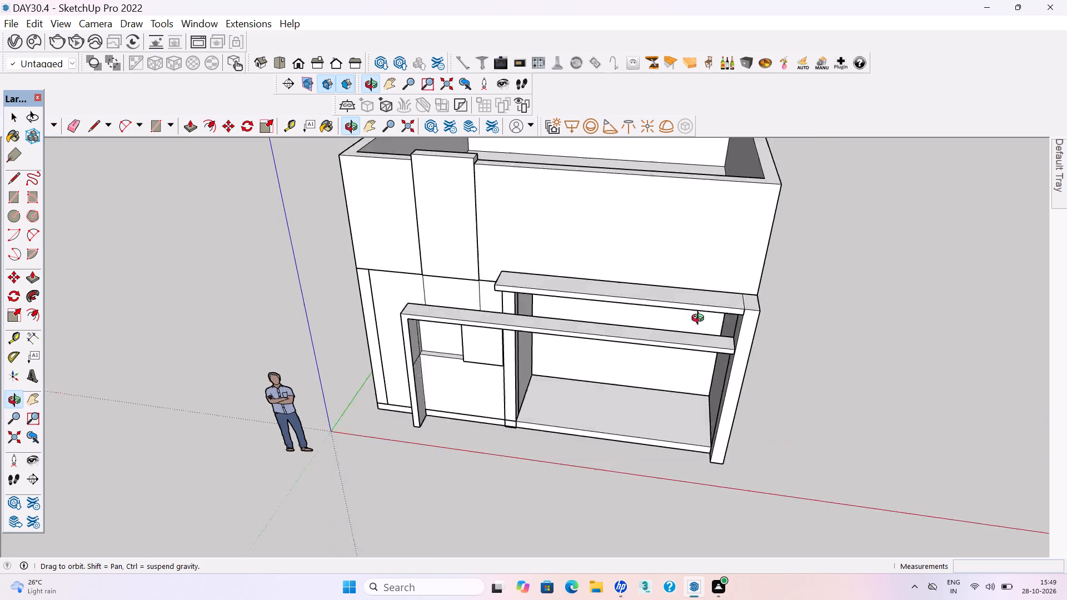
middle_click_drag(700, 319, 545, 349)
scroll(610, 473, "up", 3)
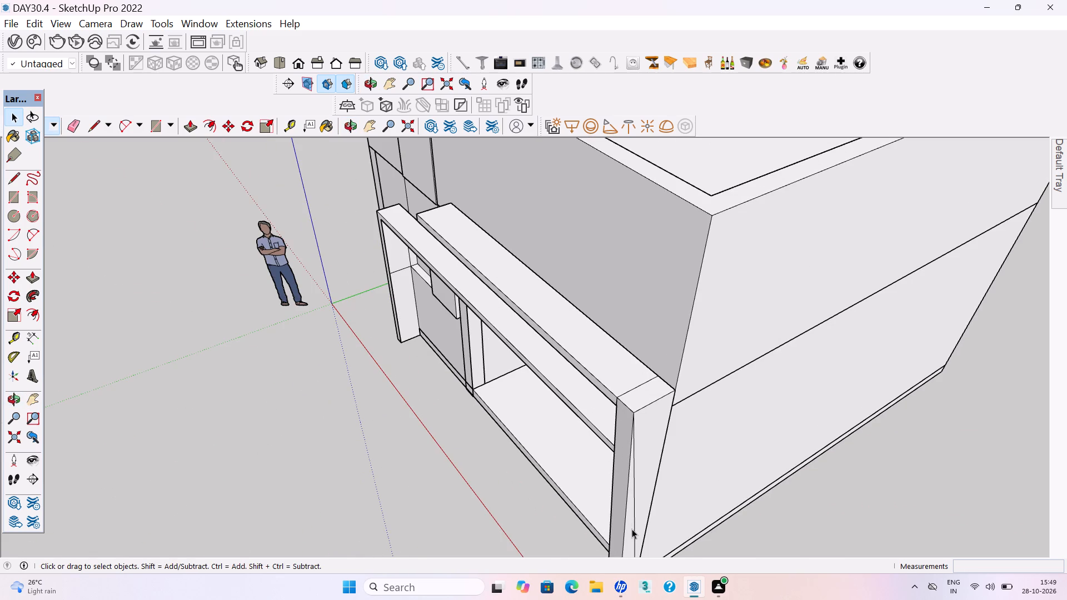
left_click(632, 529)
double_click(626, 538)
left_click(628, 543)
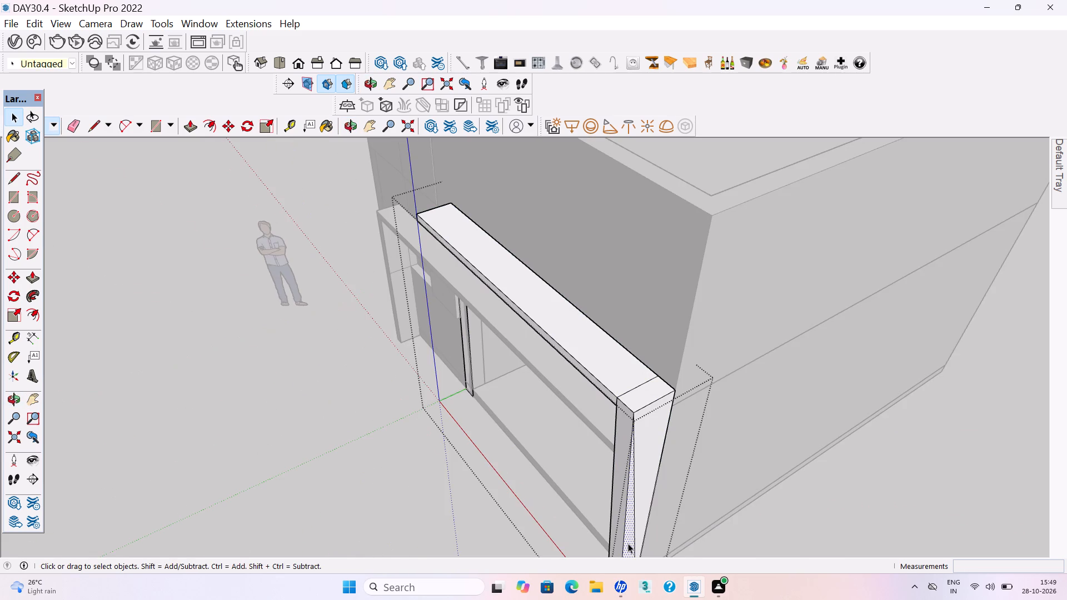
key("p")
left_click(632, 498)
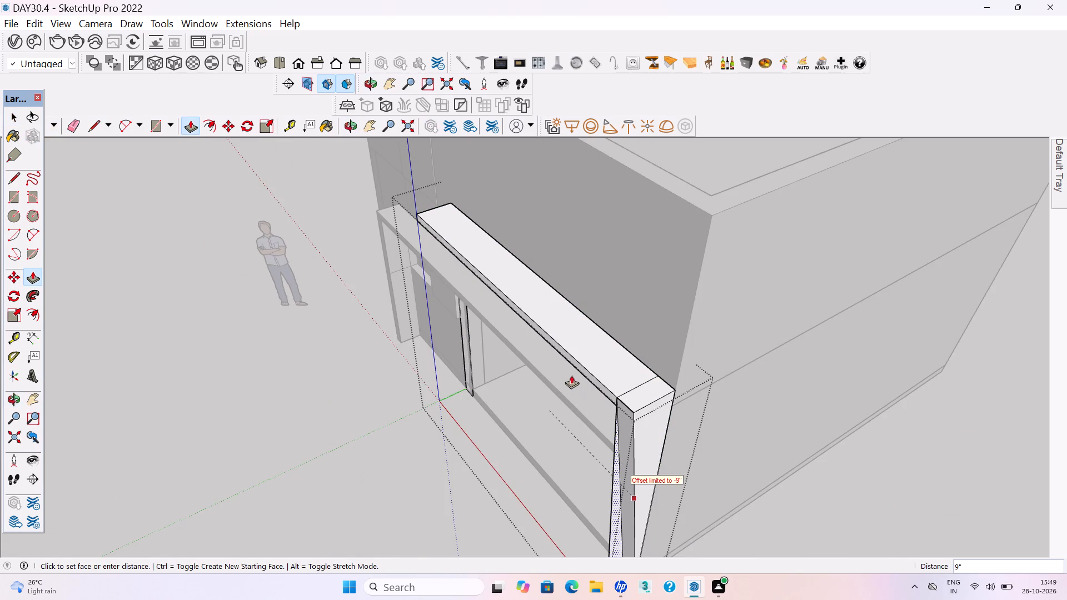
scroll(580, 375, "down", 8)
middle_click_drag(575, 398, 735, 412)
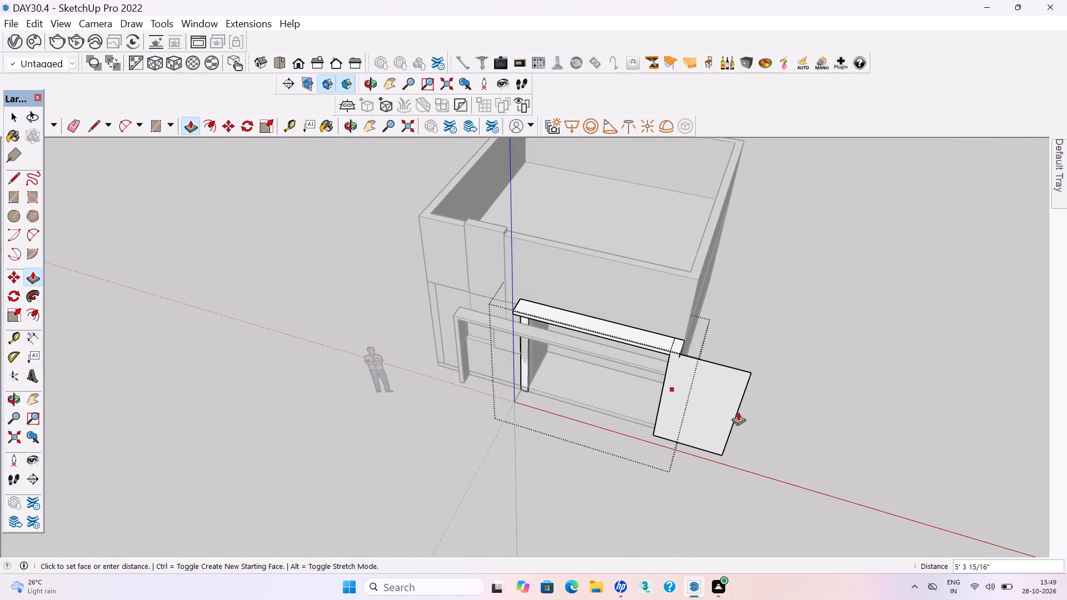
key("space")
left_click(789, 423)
Save the model.
key("ctrl+s")
left_click(789, 423)
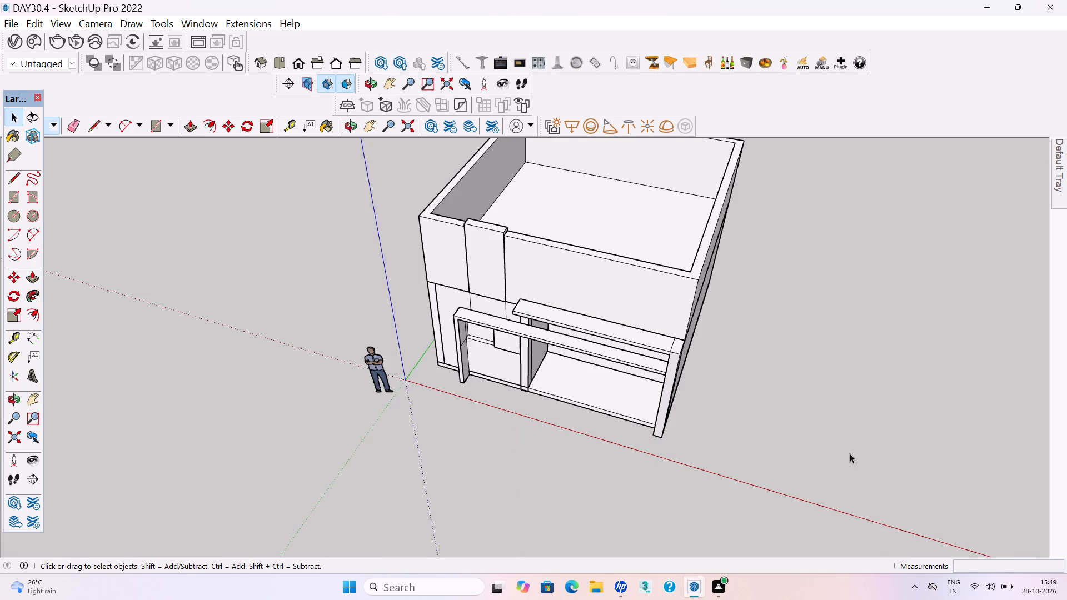
Examine the front frame, its end post and the building's front from several angles.
scroll(682, 435, "up", 4)
scroll(672, 320, "up", 5)
middle_click_drag(687, 264, 856, 236)
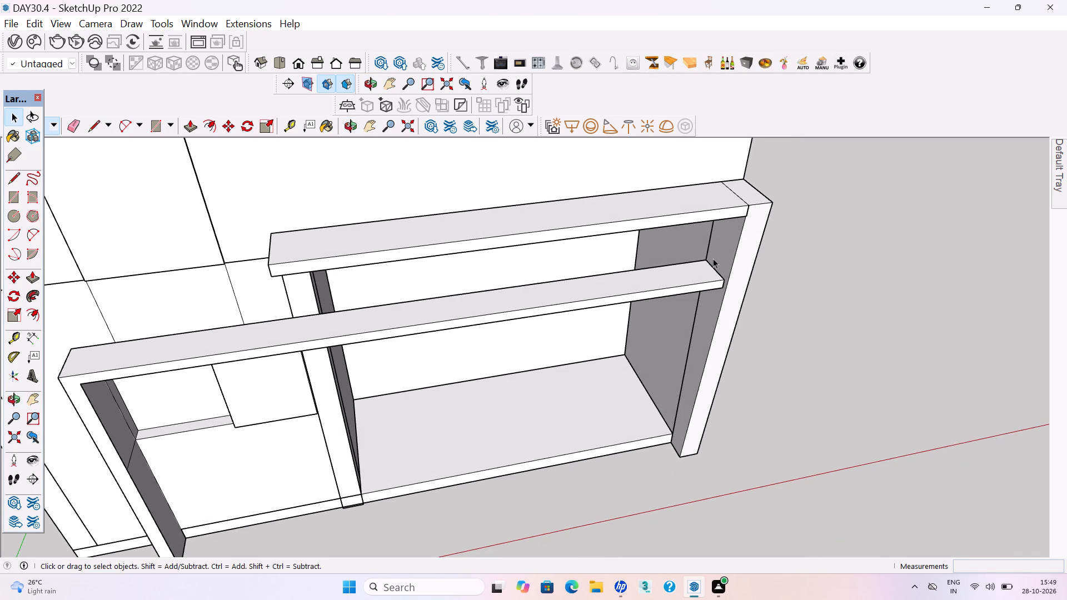
scroll(692, 278, "down", 4)
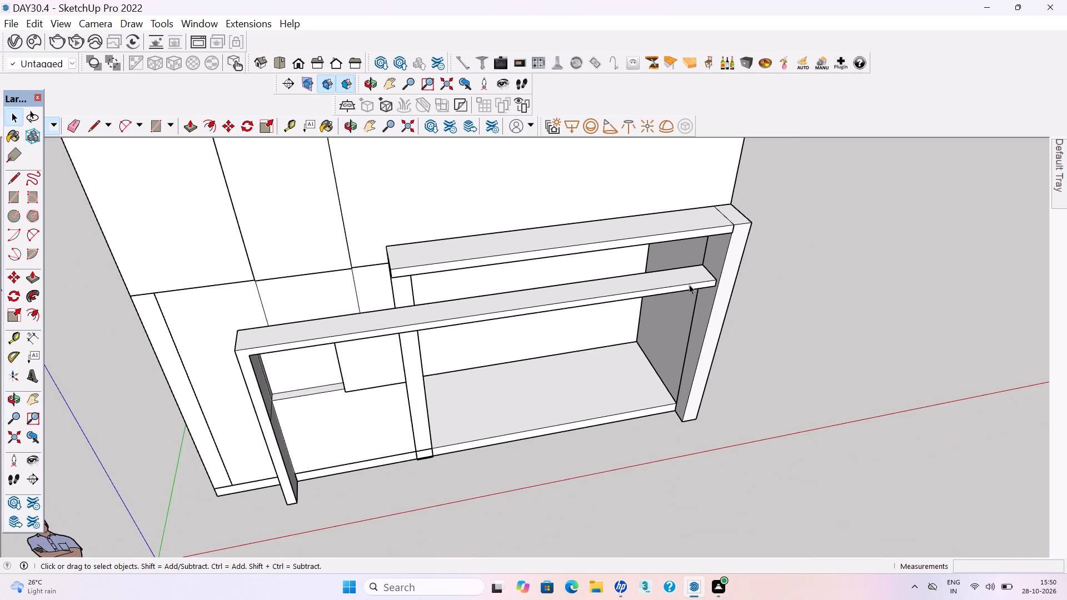
scroll(690, 293, "down", 1)
middle_click_drag(701, 333, 699, 307)
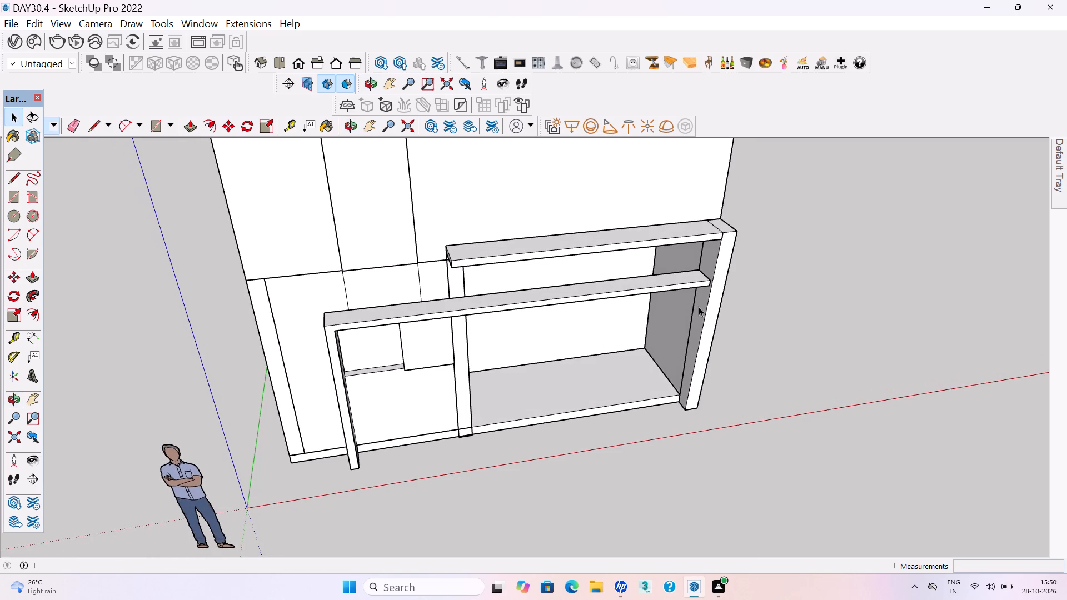
scroll(605, 288, "down", 3)
middle_click_drag(836, 293, 611, 298)
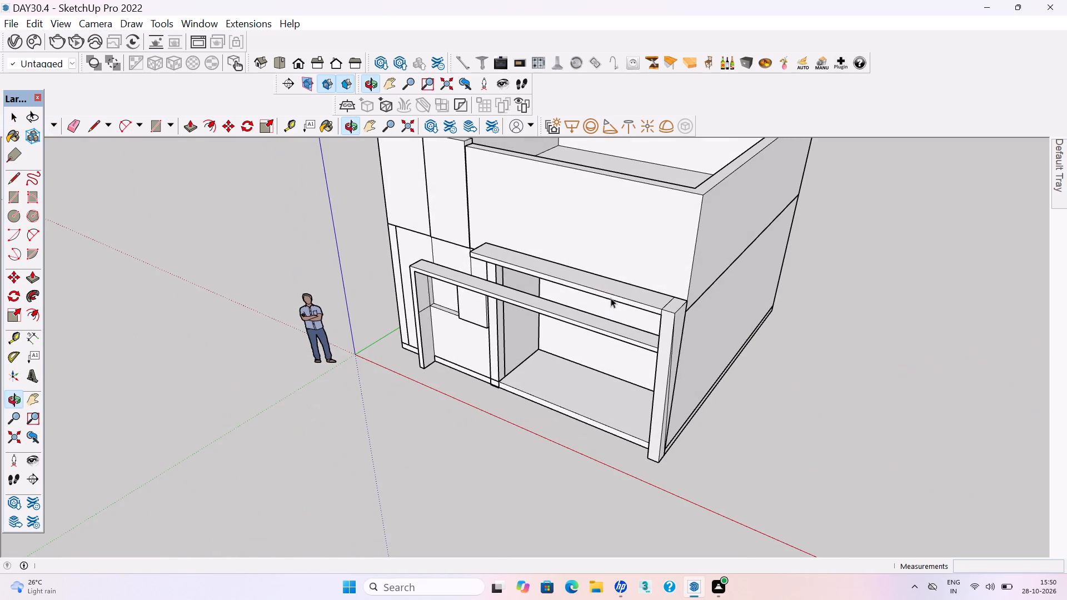
left_click(808, 471)
scroll(901, 421, "down", 2)
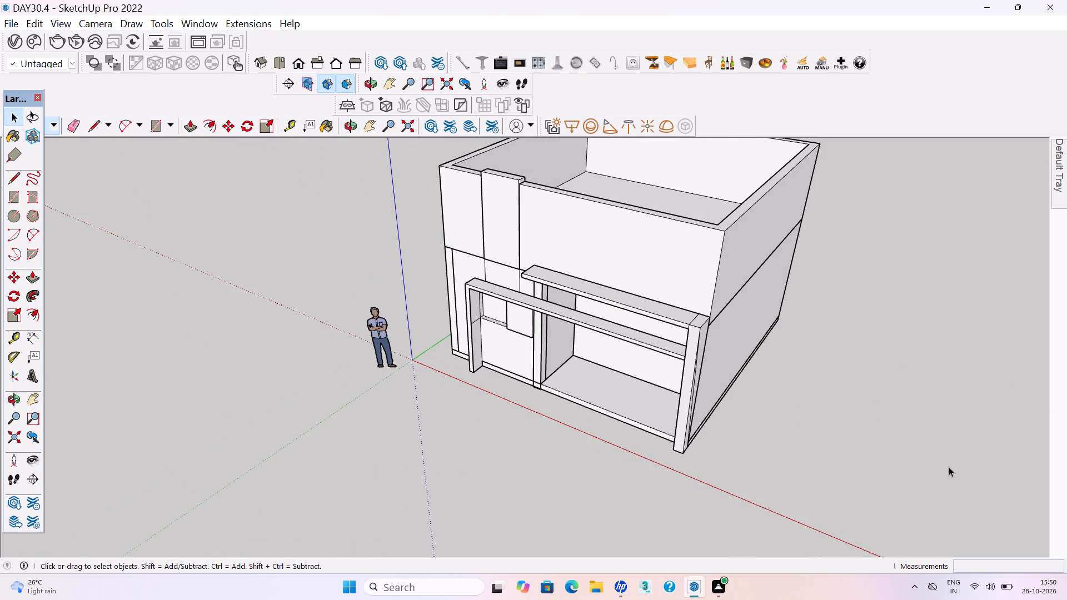
Place guides across the front frame's rear beam about 1' 7" from its free end and about 7" farther, plus one parallel to its front edge.
middle_click_drag(935, 462, 1056, 536)
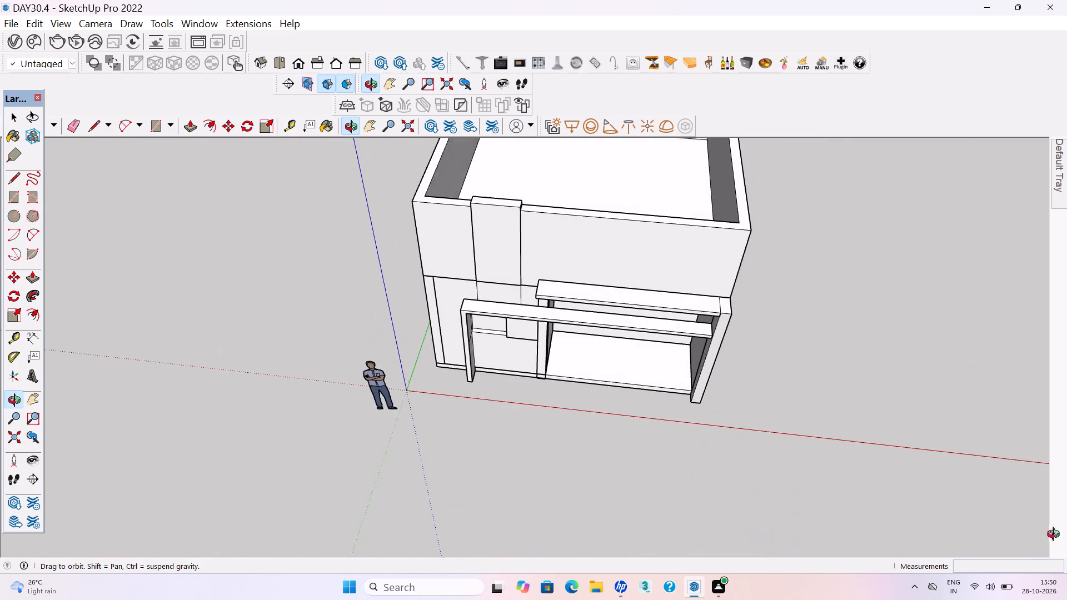
middle_click_drag(1056, 536, 1060, 536)
scroll(601, 299, "up", 7)
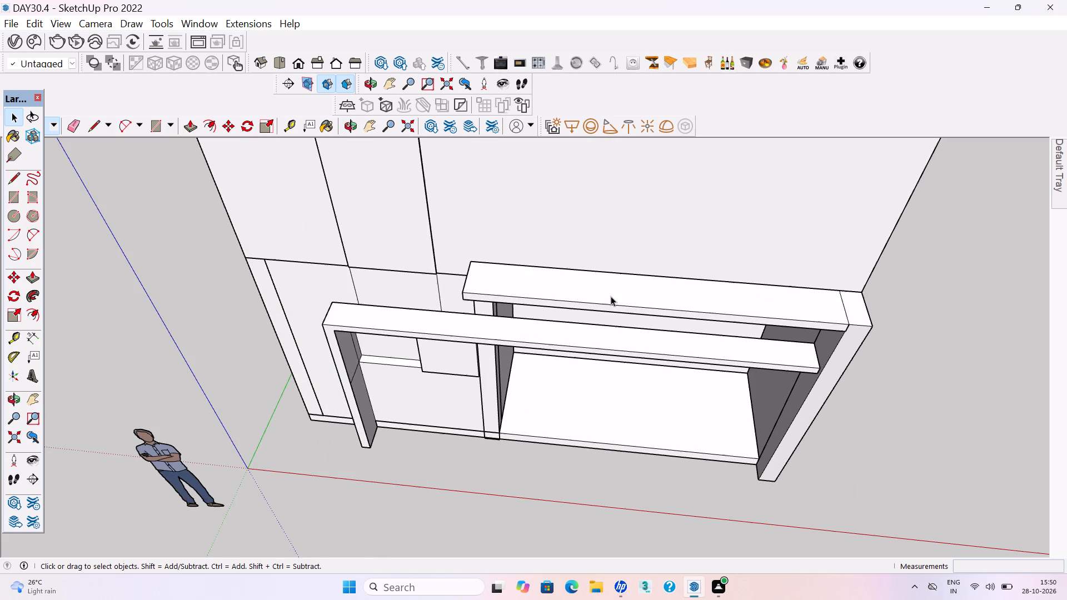
scroll(611, 296, "up", 1)
middle_click_drag(611, 296, 627, 287)
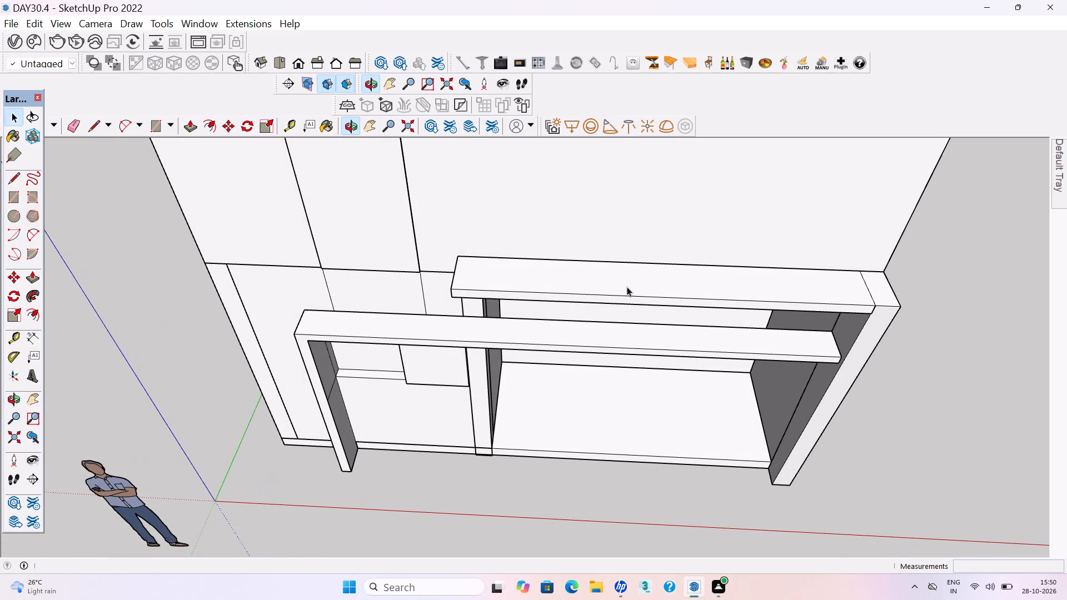
middle_click_drag(627, 287, 646, 349)
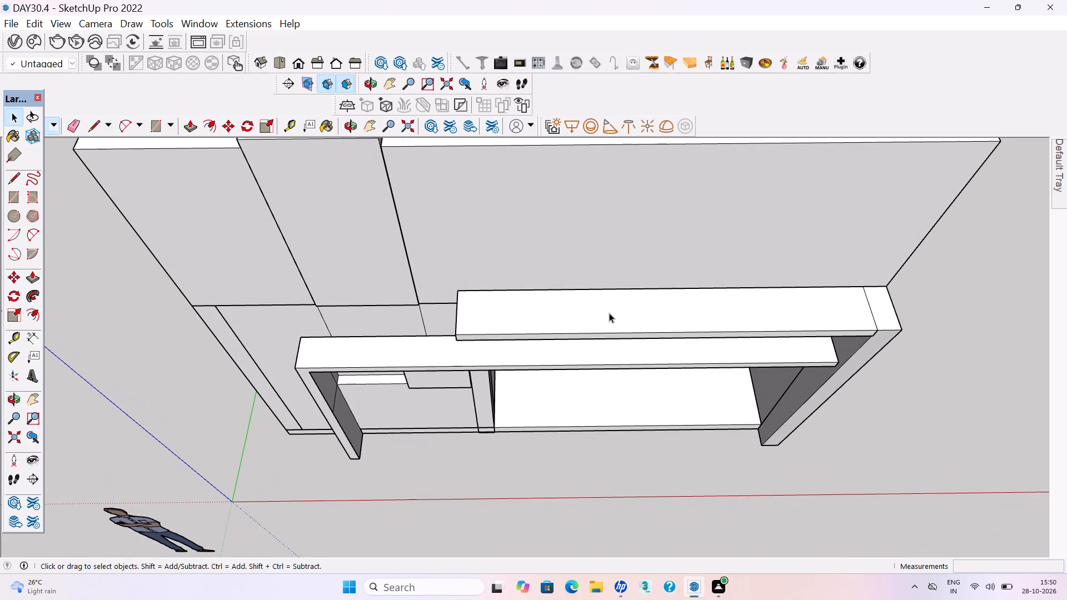
scroll(608, 313, "up", 1)
key("t")
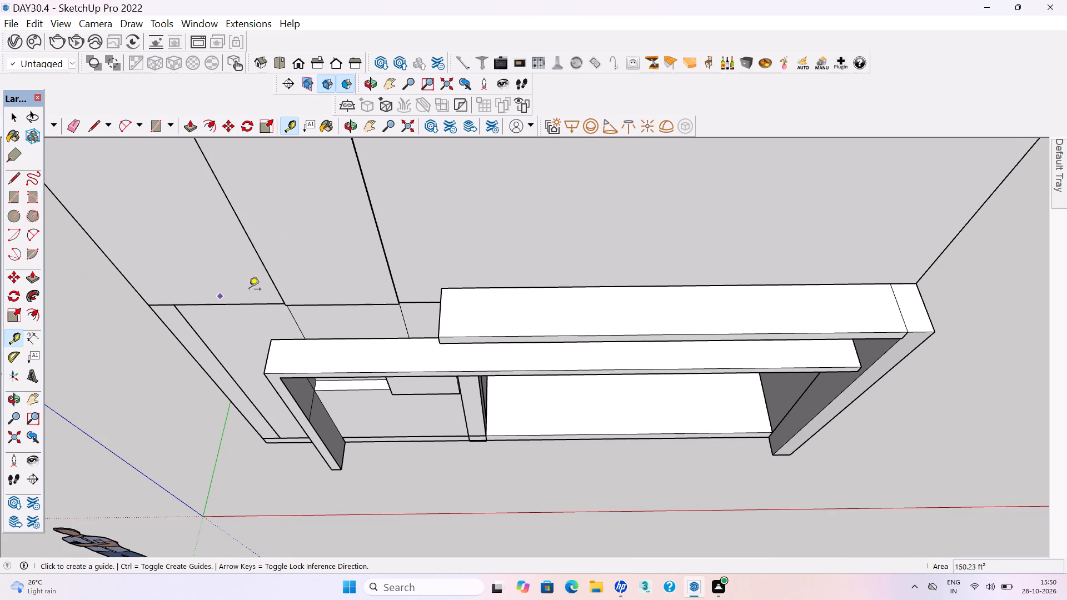
left_click(439, 319)
left_click(495, 326)
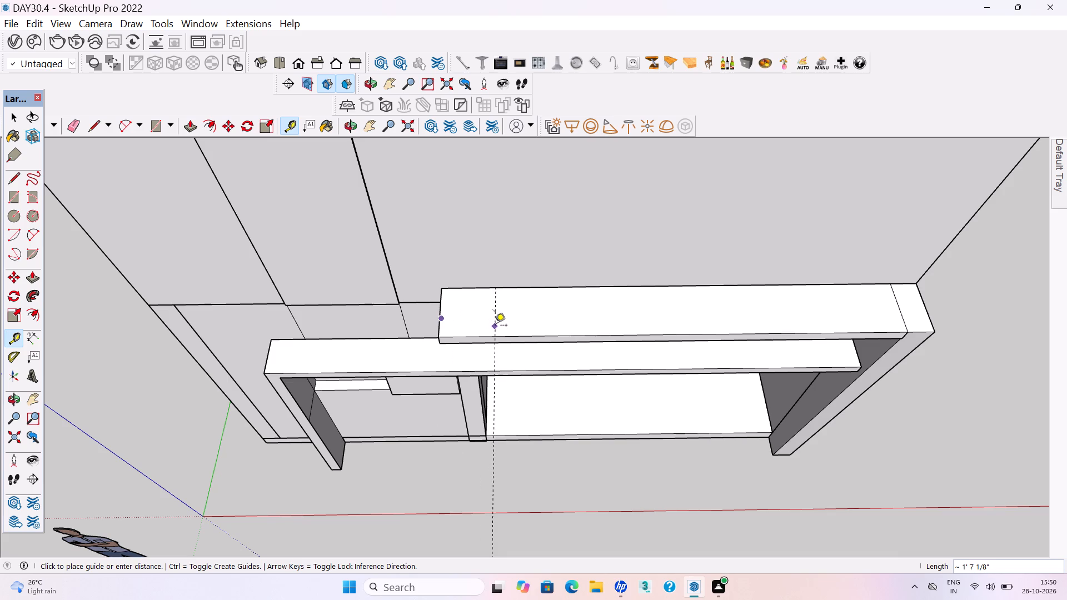
left_click(496, 319)
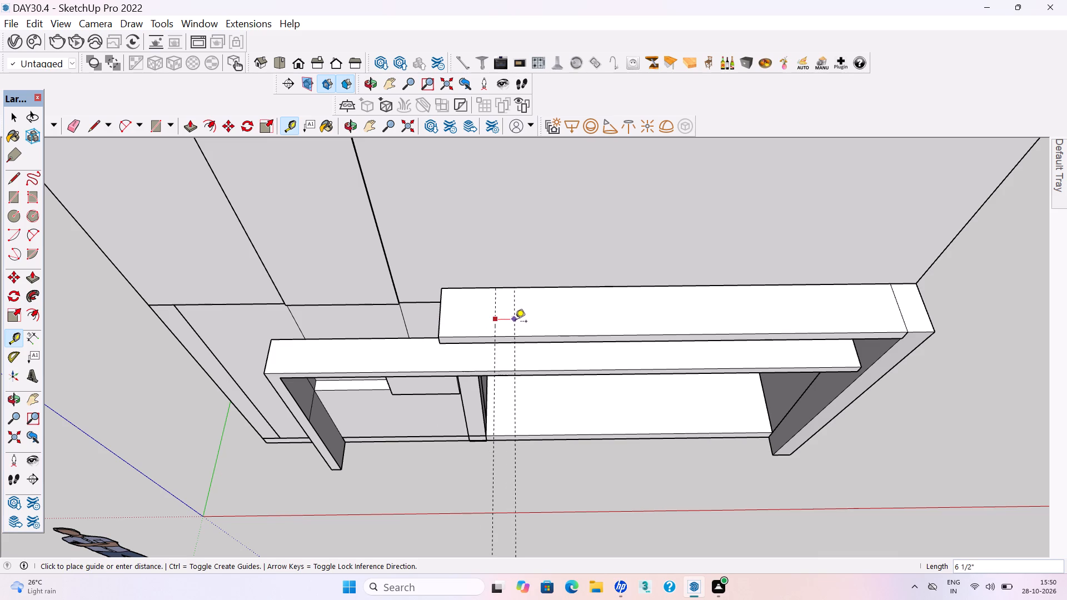
left_click(516, 322)
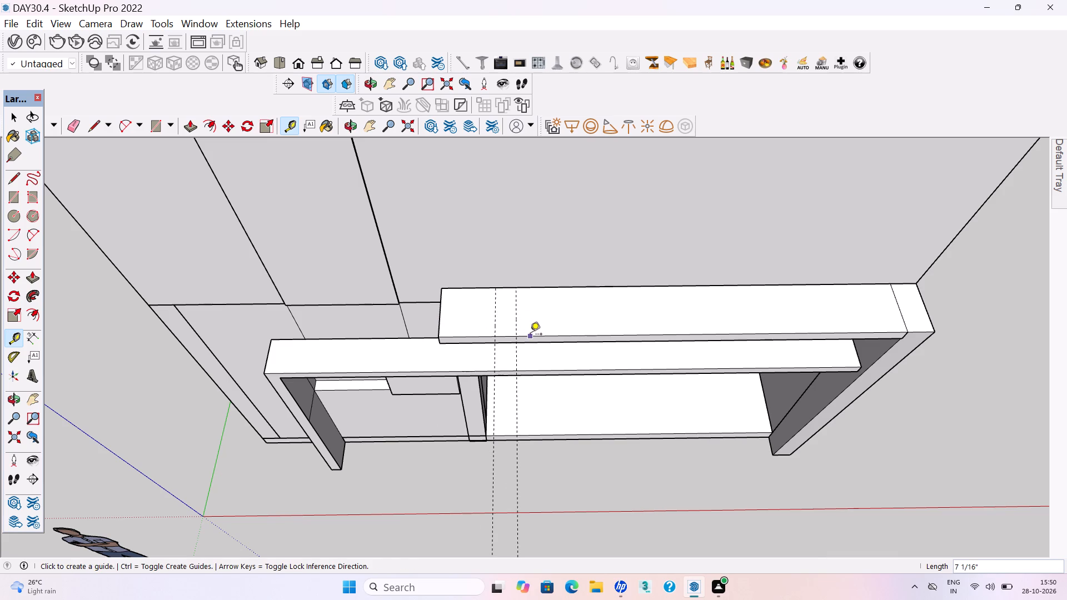
left_click(530, 335)
left_click(524, 321)
scroll(524, 321, "up", 3)
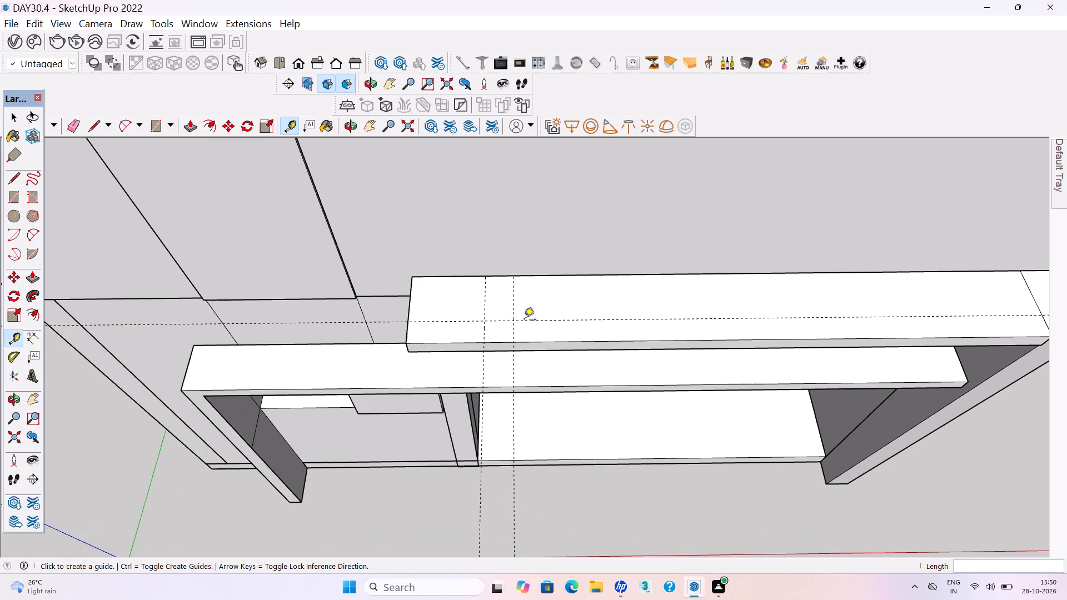
Draw a rectangle between the guides from the rear beam's back edge to the lengthwise guide, and make it a group.
key("r")
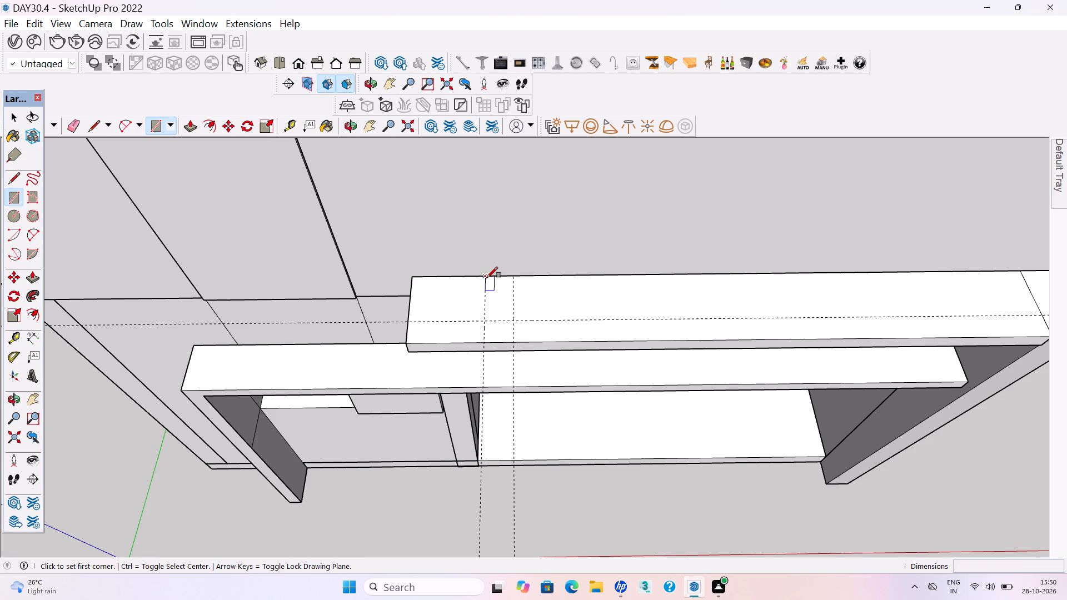
left_click(487, 278)
left_click(515, 321)
key("space")
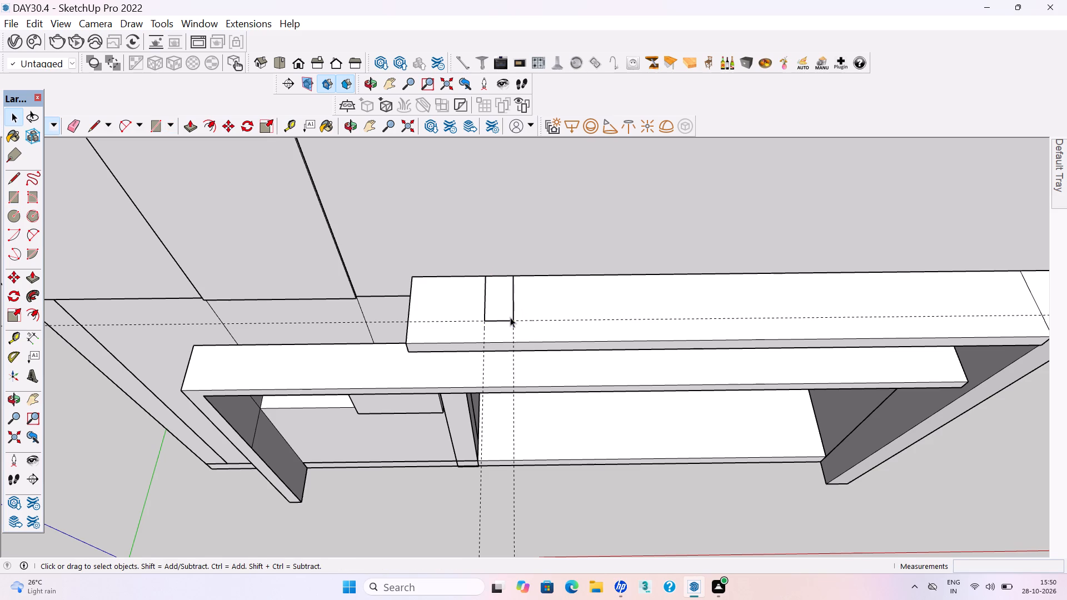
key("space")
double_click(503, 311)
right_click(502, 309)
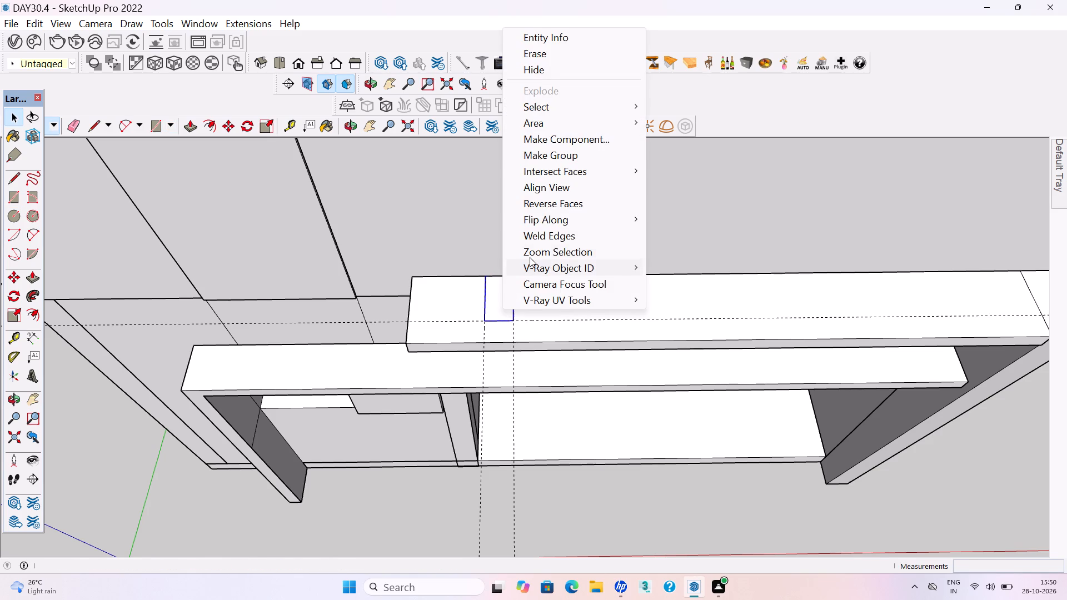
left_click(536, 149)
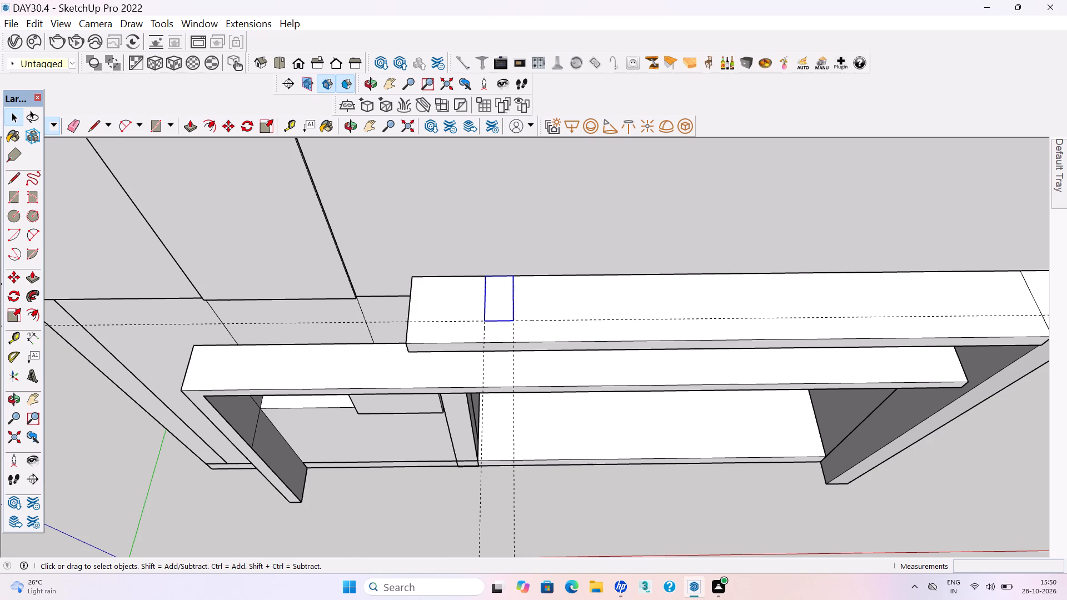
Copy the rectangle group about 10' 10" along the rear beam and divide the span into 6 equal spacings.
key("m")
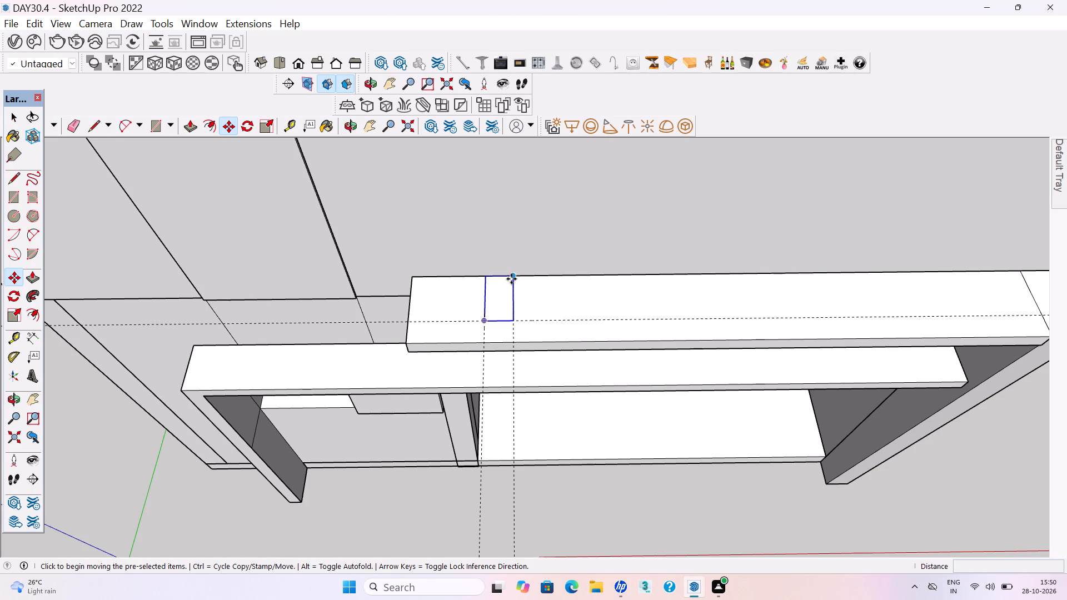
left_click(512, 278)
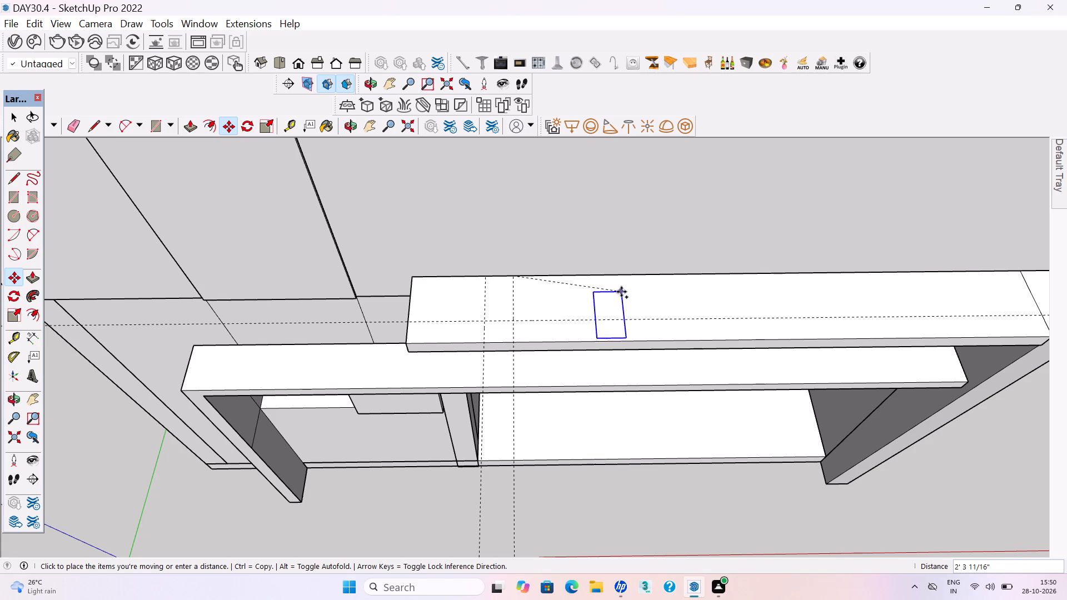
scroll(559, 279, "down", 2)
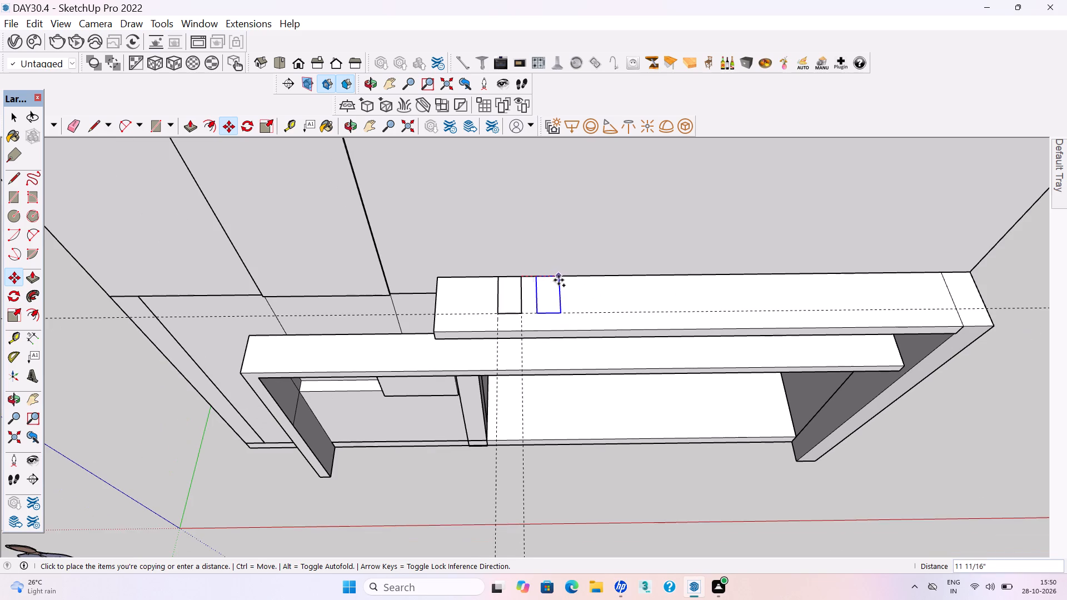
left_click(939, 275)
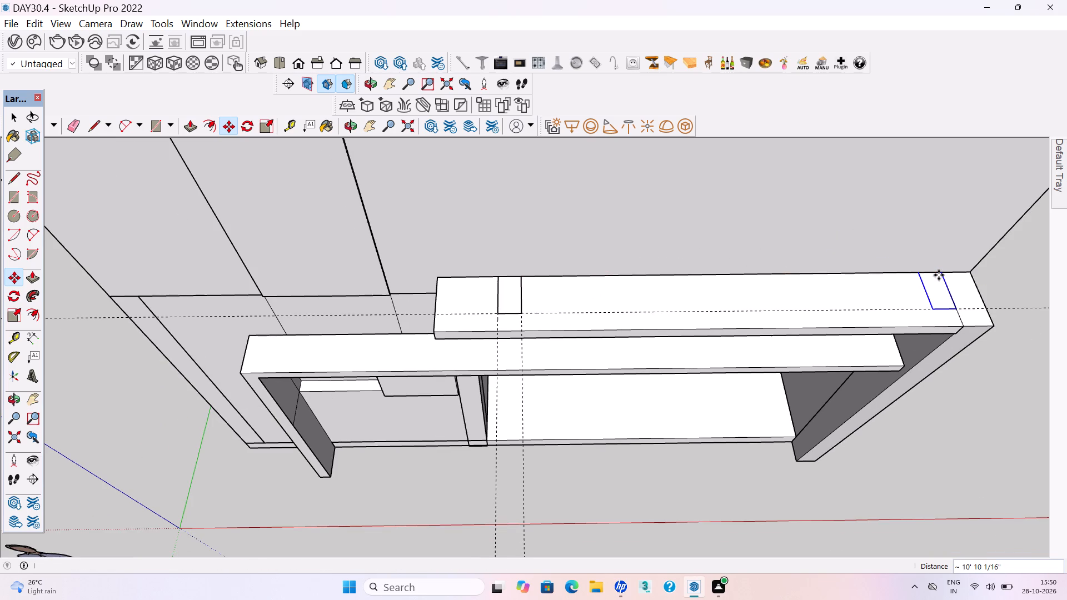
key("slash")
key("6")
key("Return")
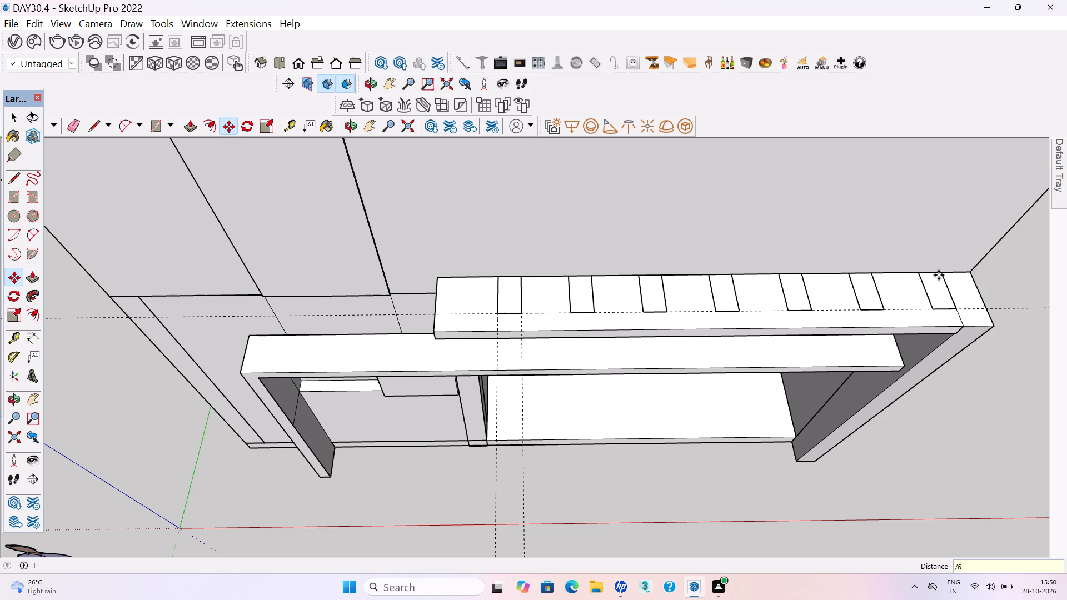
Save the model.
key("ctrl+s")
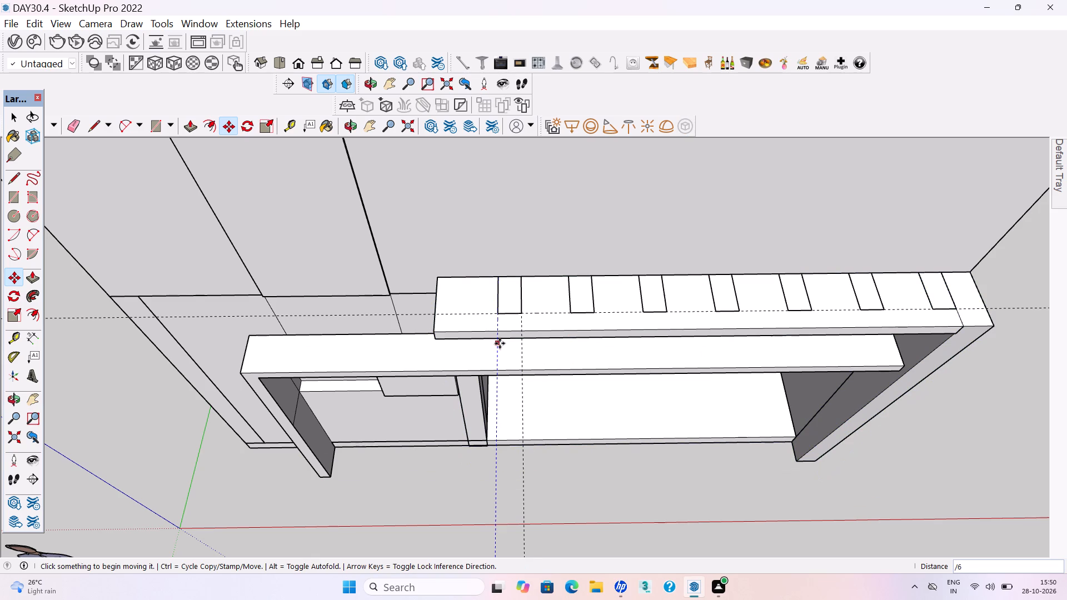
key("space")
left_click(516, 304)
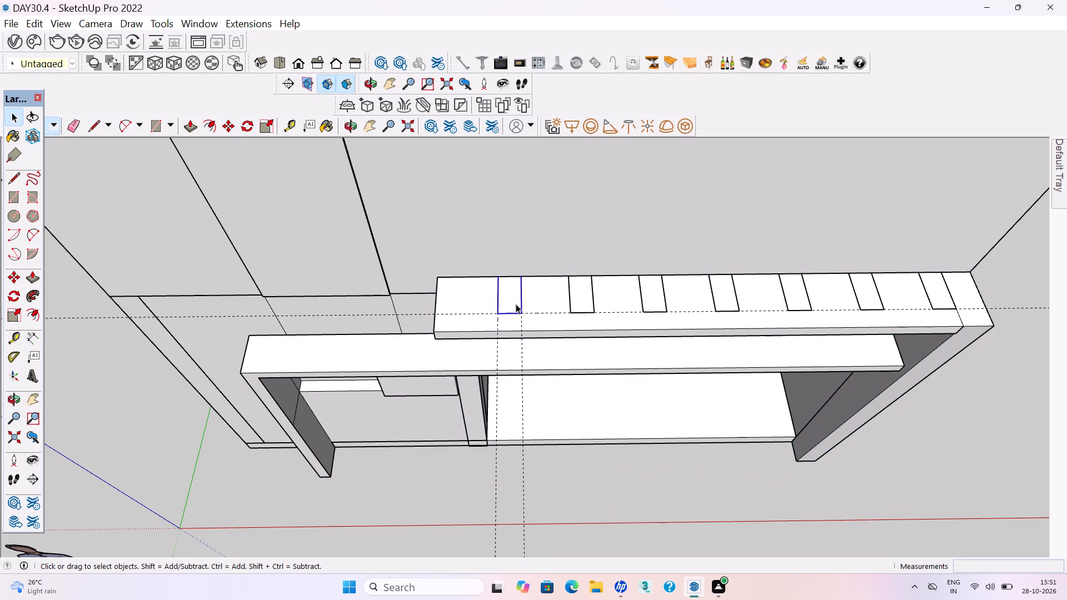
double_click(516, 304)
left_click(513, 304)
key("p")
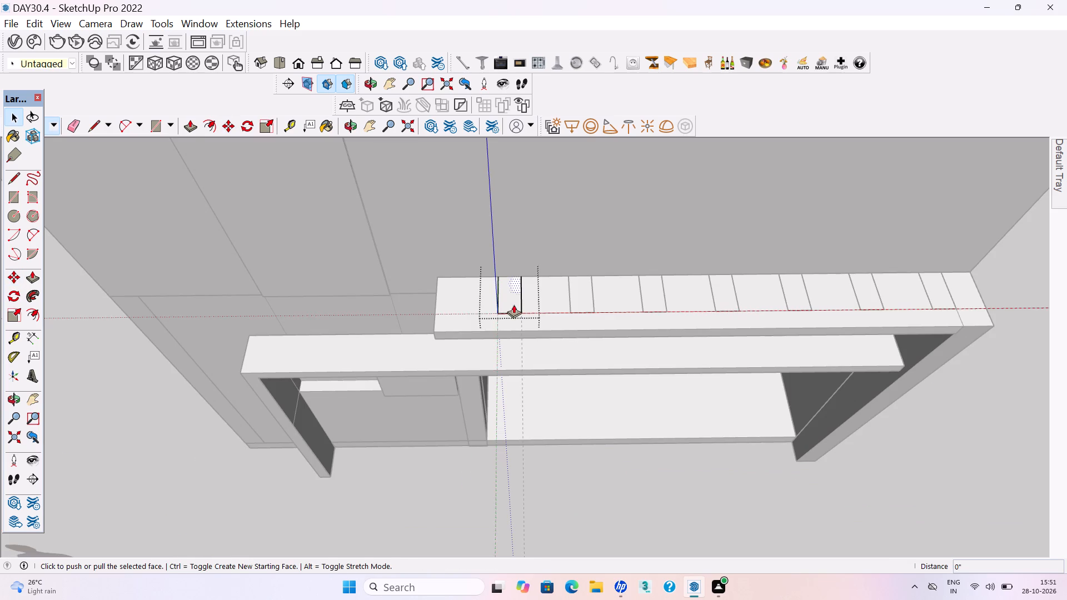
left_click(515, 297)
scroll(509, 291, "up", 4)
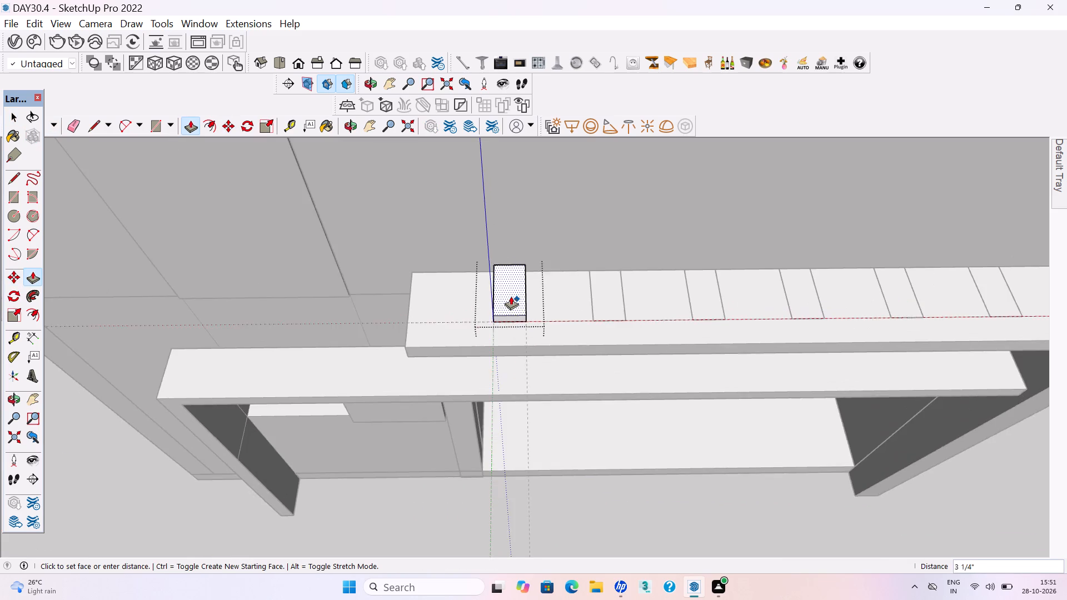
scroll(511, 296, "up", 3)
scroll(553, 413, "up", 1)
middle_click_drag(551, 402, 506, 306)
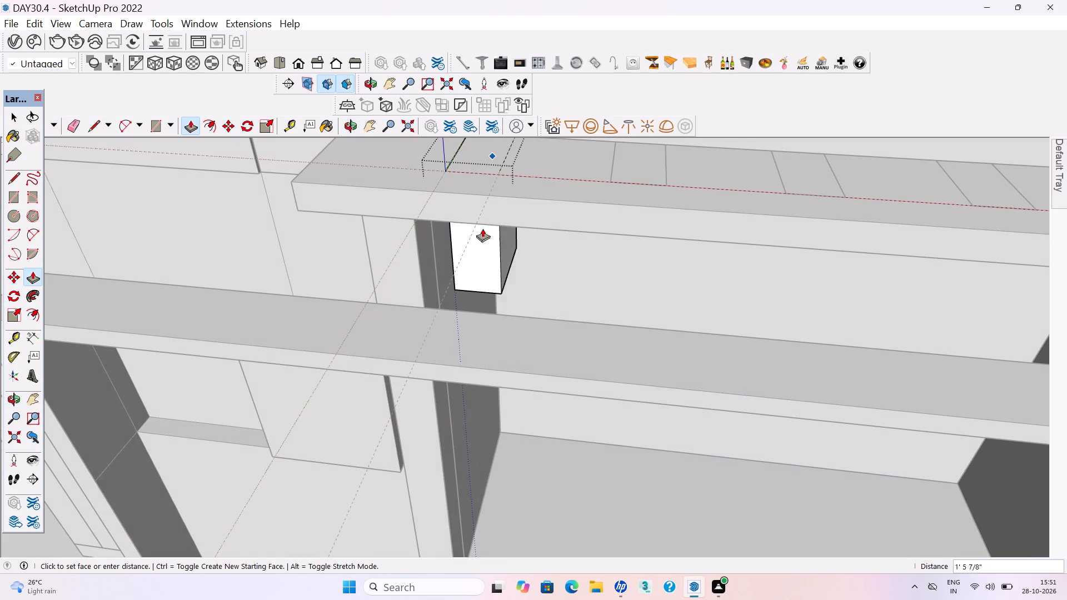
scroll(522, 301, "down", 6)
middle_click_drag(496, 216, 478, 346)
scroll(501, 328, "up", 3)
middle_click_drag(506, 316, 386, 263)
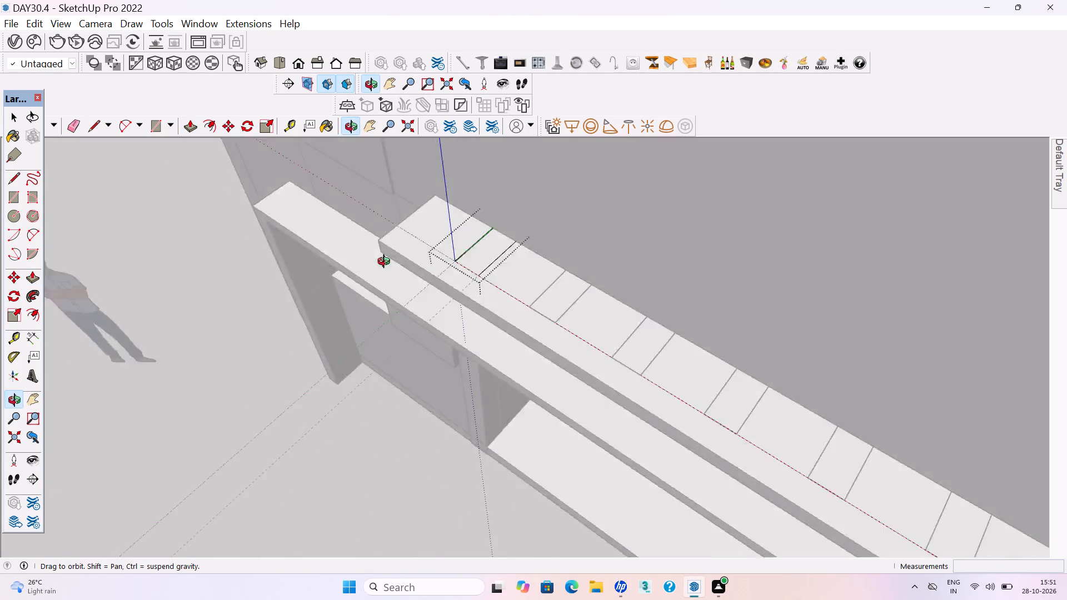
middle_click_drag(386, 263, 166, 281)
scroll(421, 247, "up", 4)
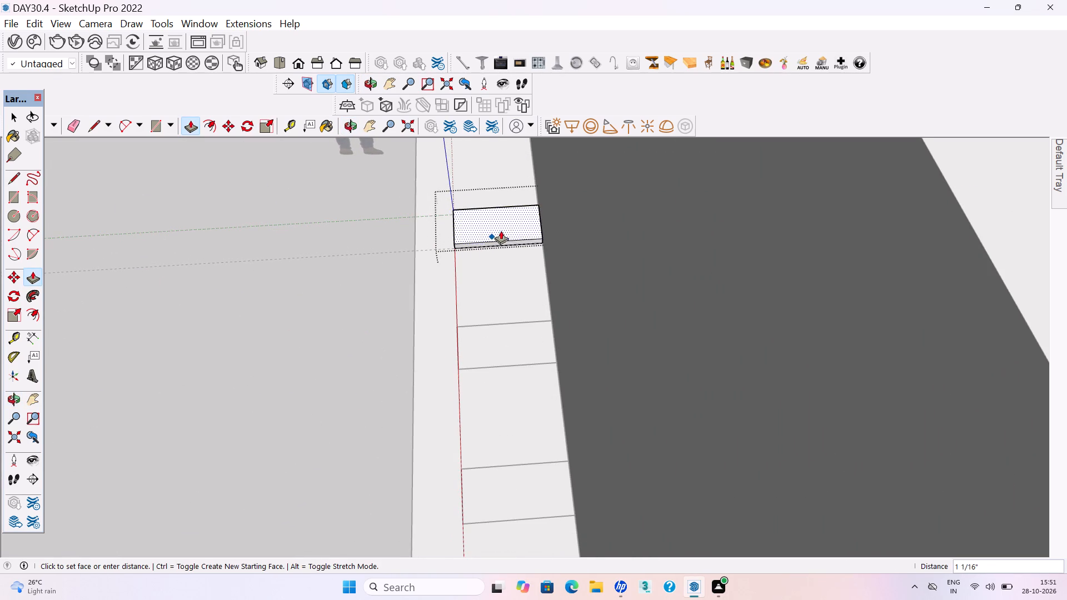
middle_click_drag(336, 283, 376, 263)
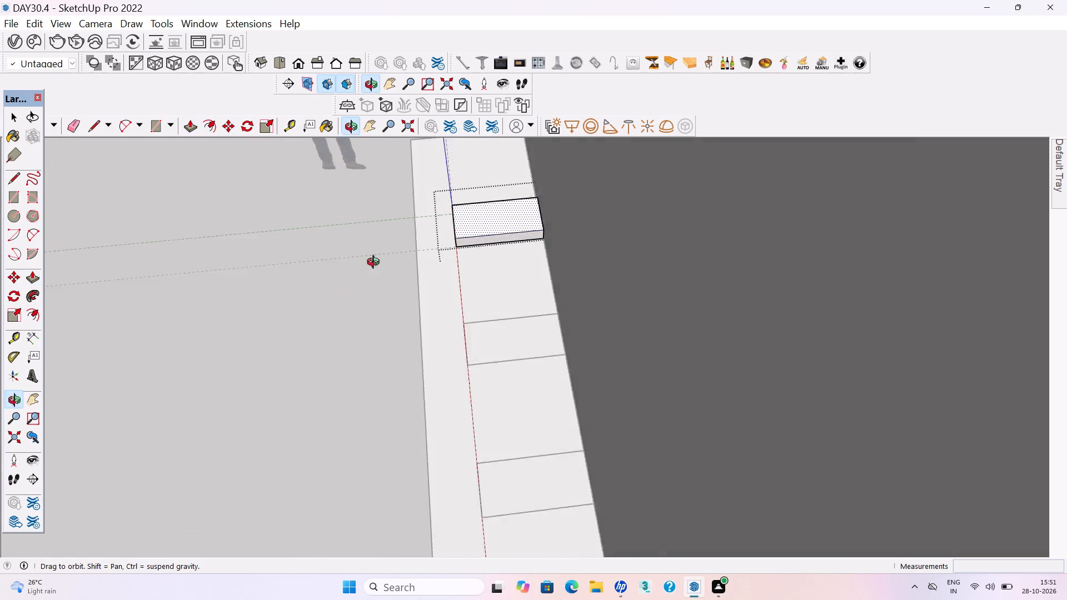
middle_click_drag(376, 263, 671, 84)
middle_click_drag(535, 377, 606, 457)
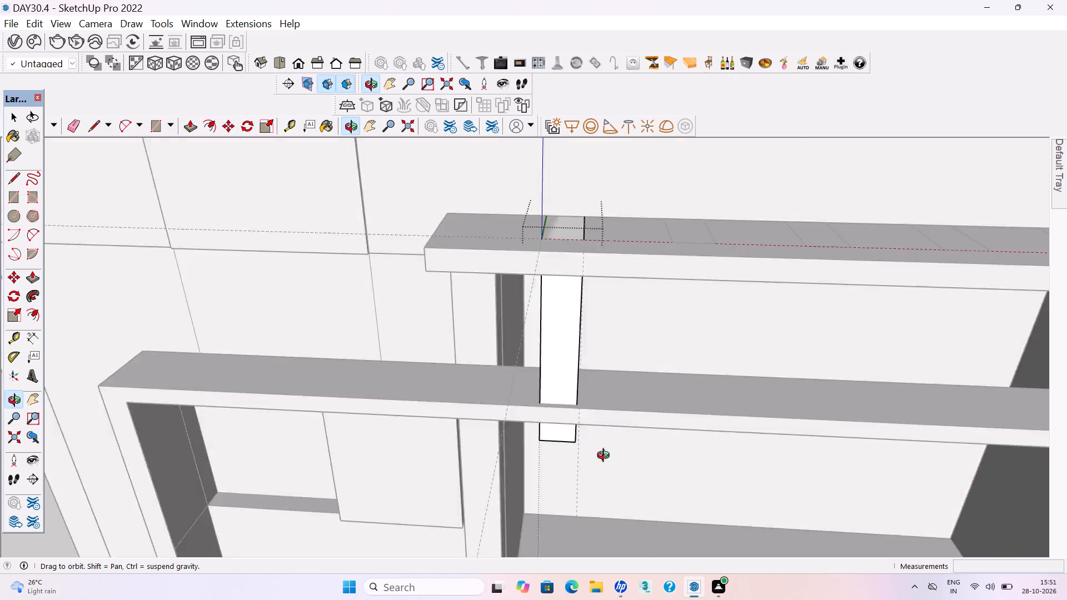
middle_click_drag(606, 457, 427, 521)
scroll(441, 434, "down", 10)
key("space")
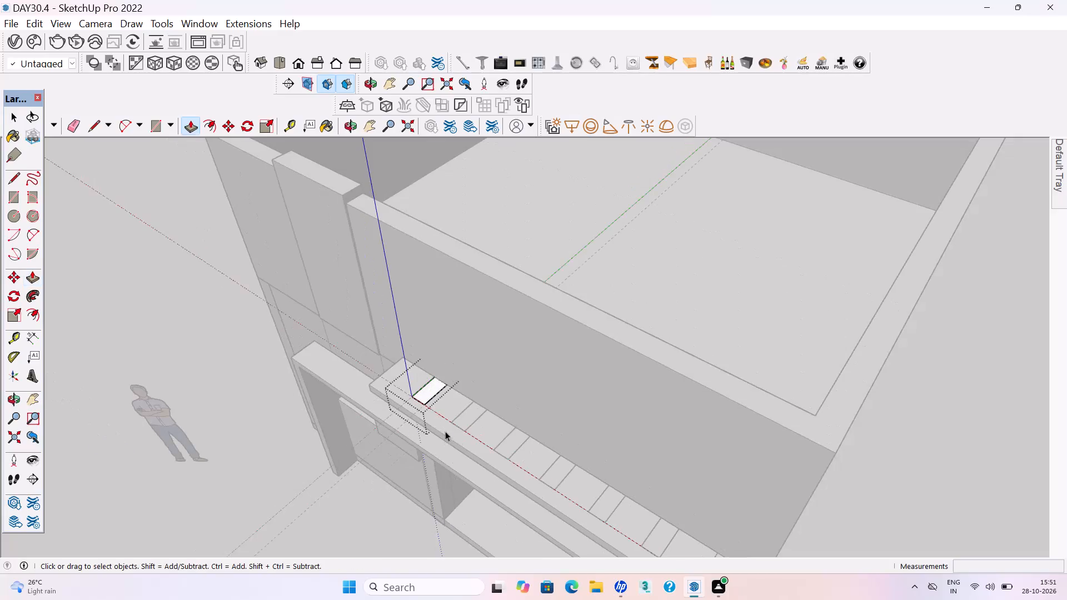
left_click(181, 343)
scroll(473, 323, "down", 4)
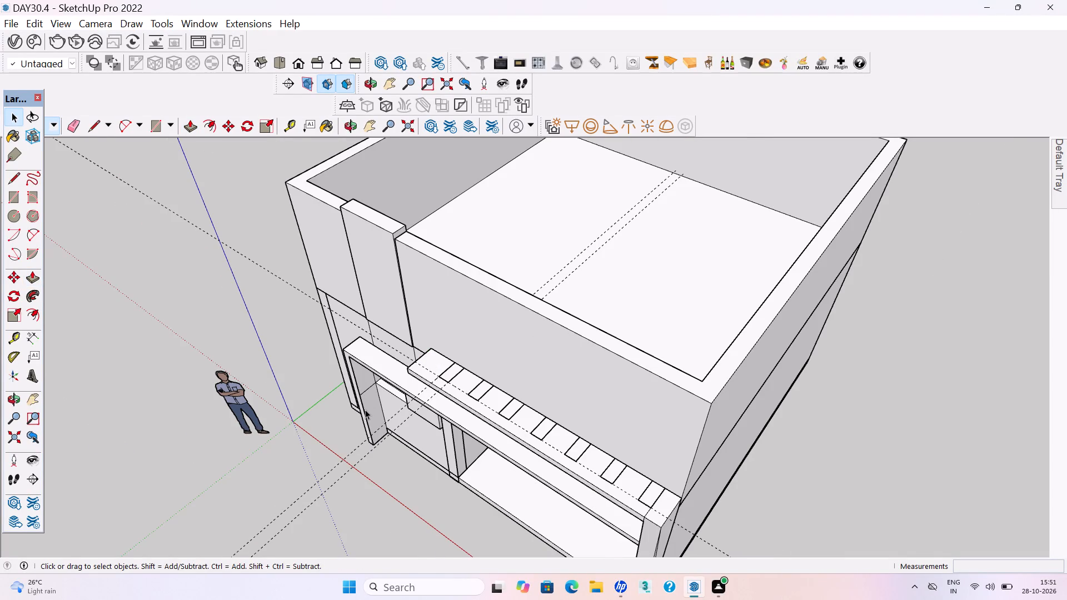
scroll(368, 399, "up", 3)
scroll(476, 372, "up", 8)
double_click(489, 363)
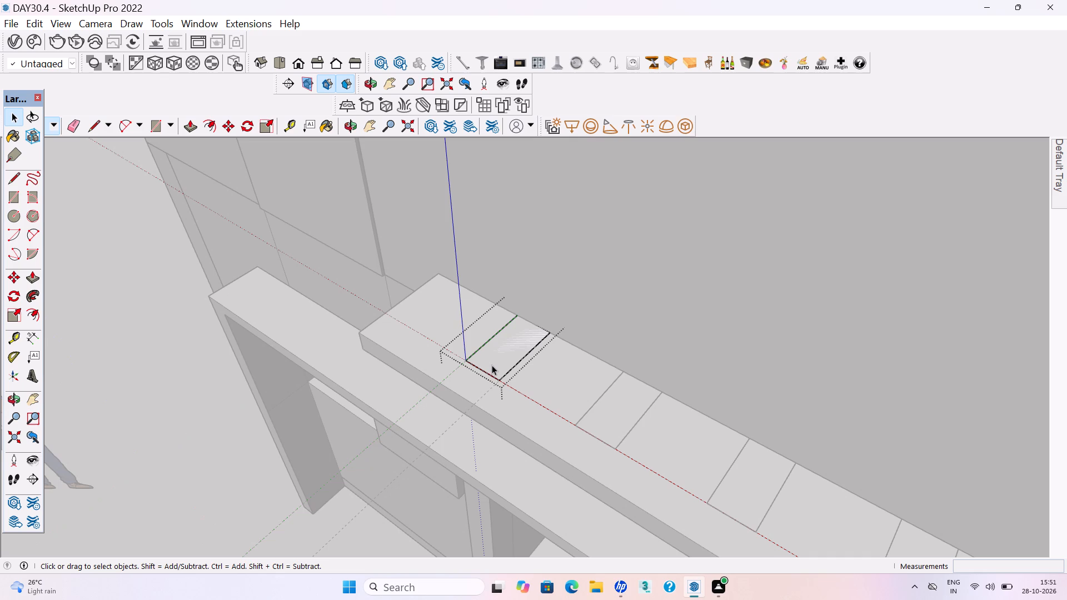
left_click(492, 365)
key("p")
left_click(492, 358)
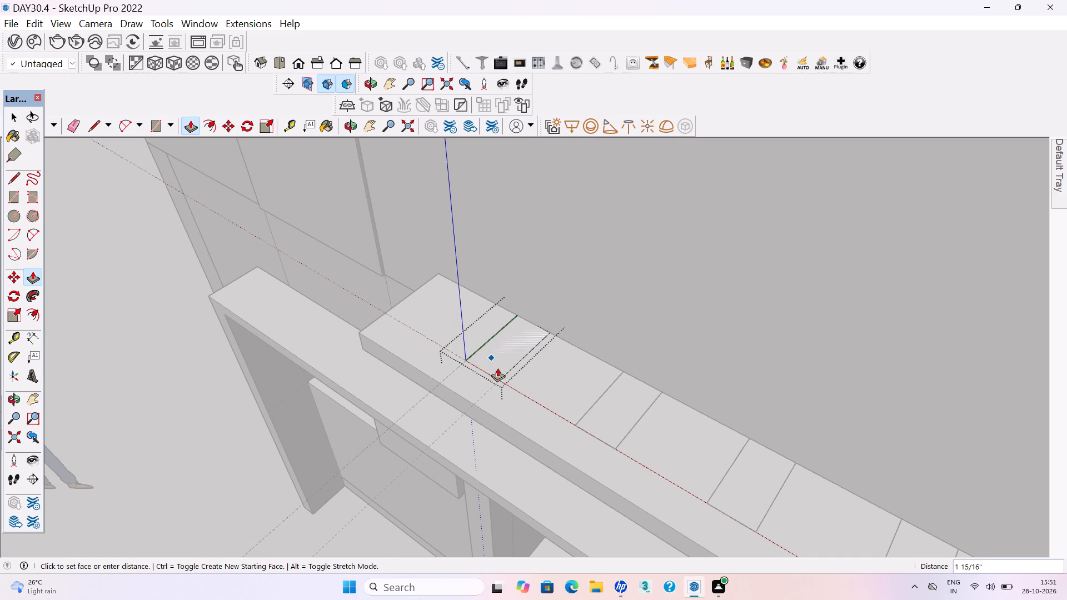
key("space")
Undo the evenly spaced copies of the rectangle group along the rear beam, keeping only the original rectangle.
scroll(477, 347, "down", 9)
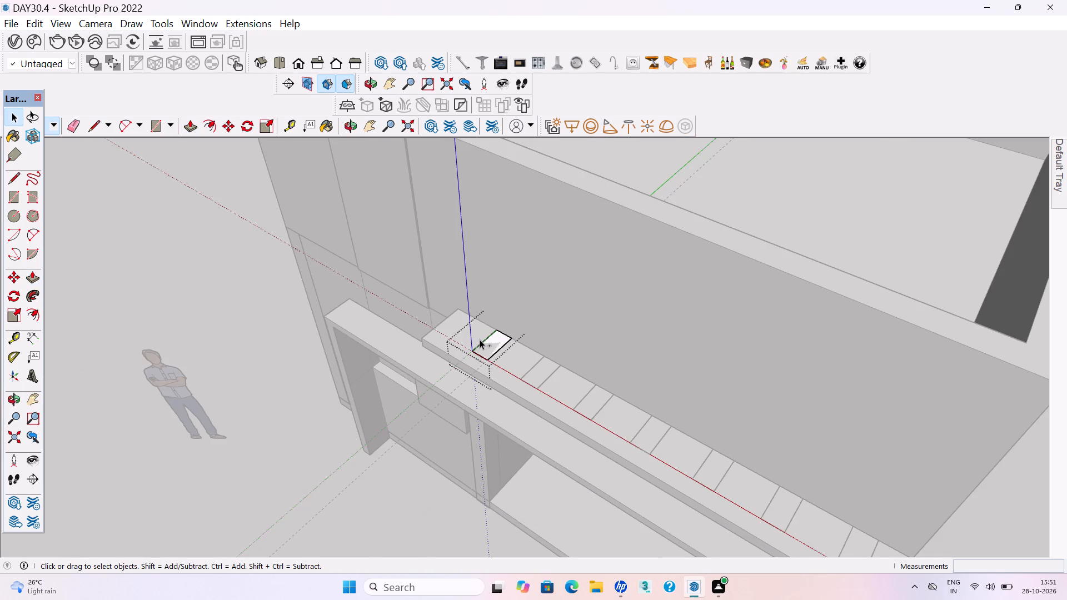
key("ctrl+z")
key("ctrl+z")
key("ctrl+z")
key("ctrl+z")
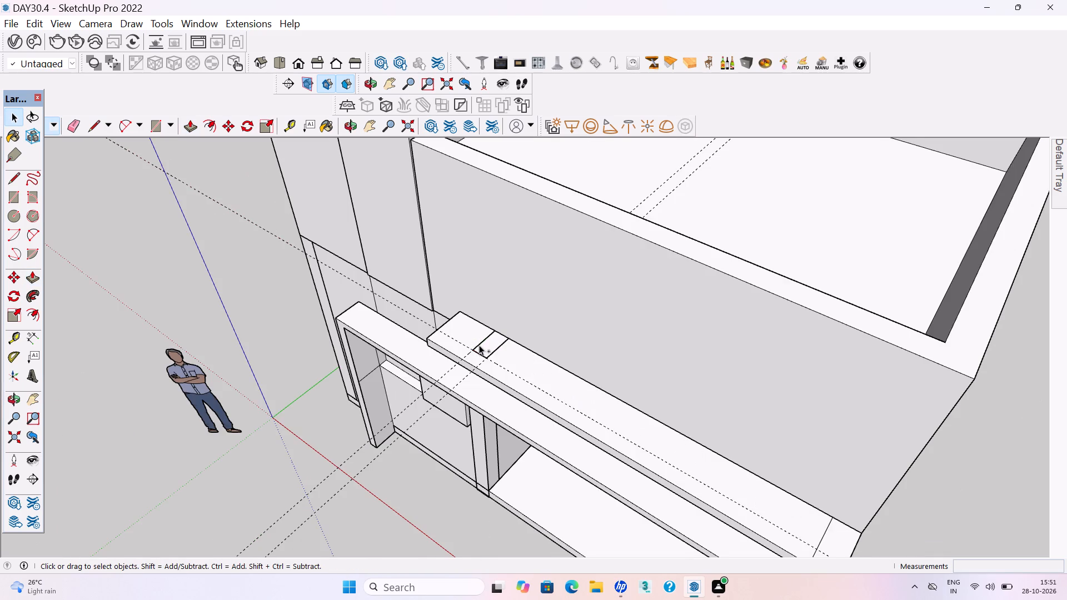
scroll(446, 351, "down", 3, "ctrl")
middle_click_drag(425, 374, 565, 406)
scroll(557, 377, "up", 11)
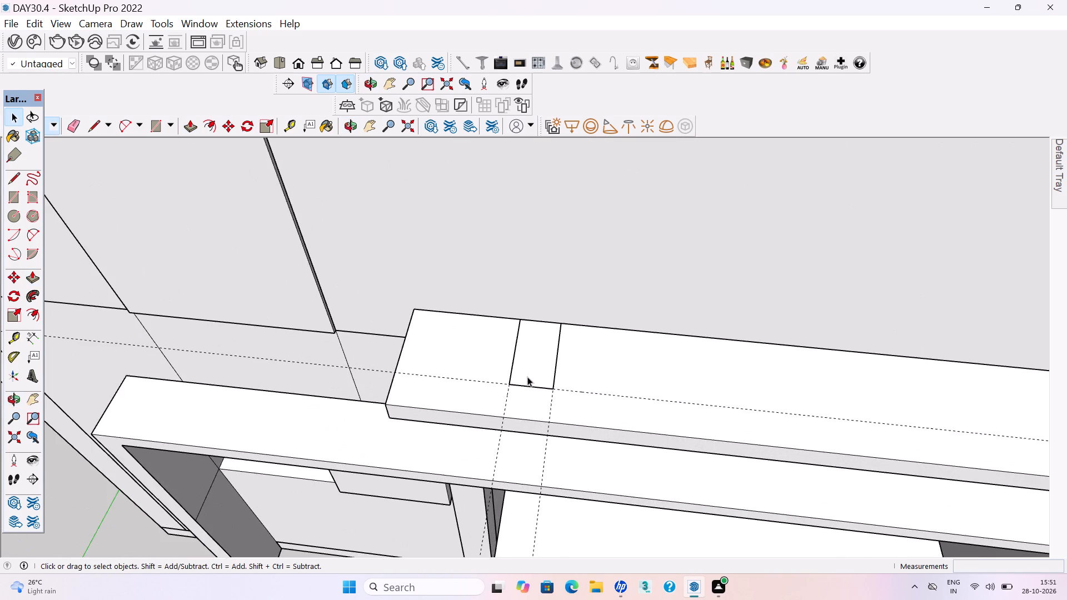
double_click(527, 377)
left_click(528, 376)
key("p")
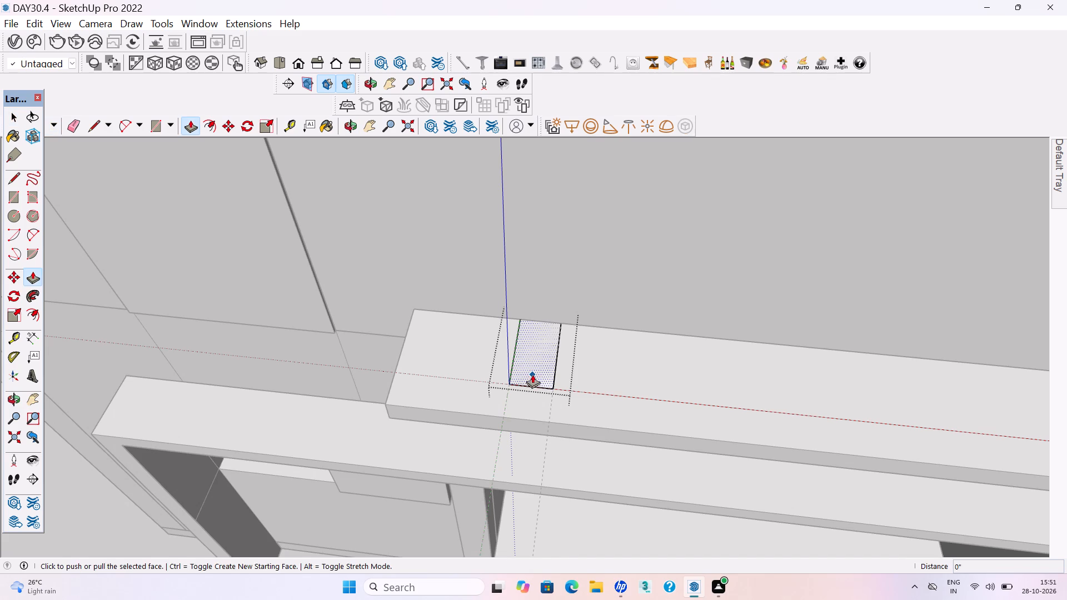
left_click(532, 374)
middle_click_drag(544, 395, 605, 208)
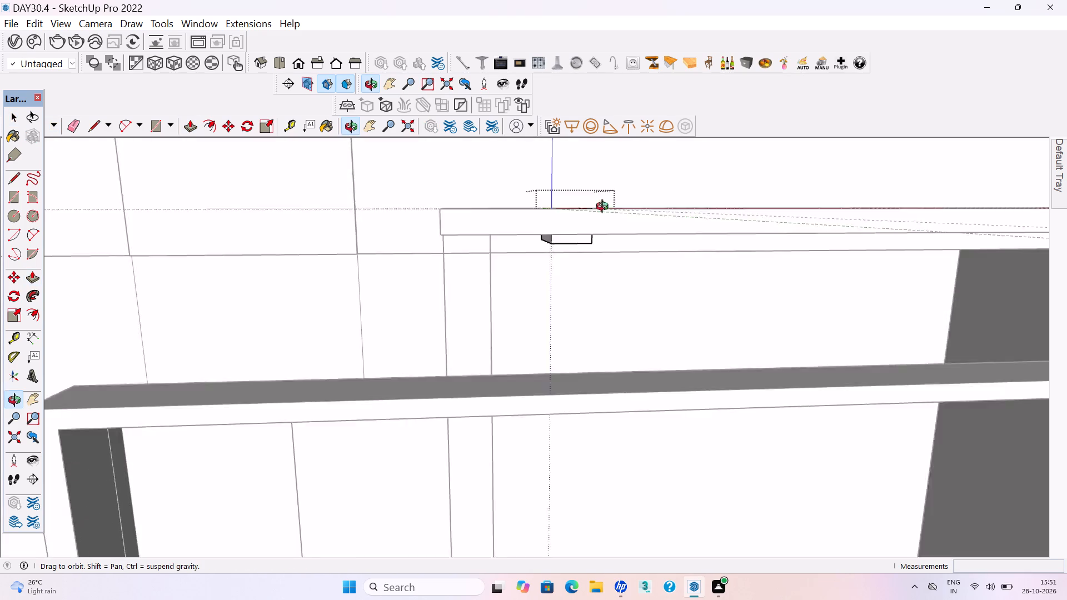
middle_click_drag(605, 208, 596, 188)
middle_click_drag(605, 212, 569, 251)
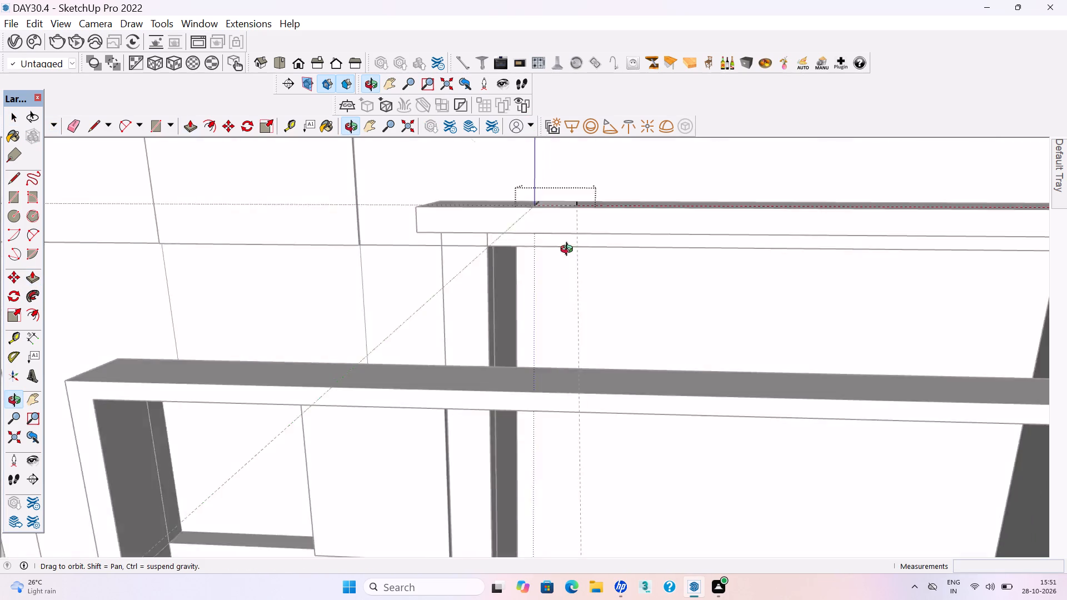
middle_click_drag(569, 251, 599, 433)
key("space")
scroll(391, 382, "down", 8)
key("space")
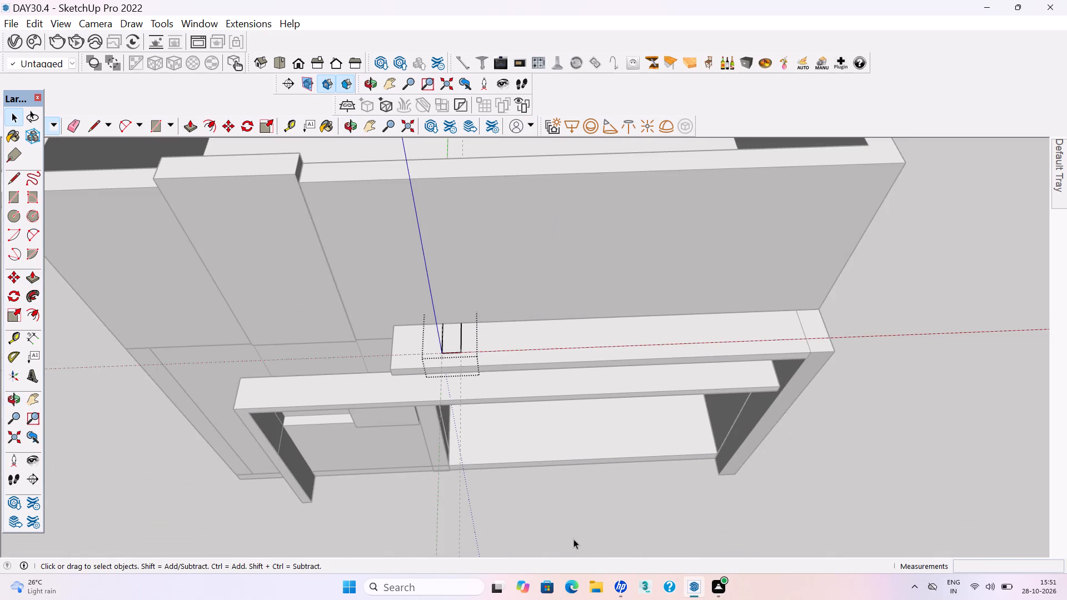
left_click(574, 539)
Save the model.
key("ctrl+s")
key("ctrl+s")
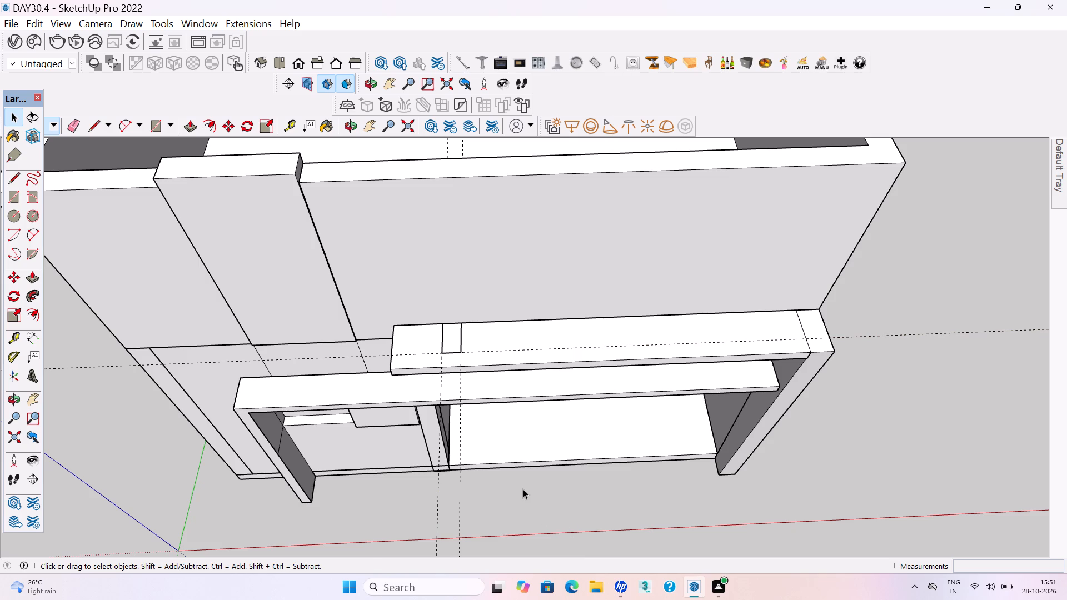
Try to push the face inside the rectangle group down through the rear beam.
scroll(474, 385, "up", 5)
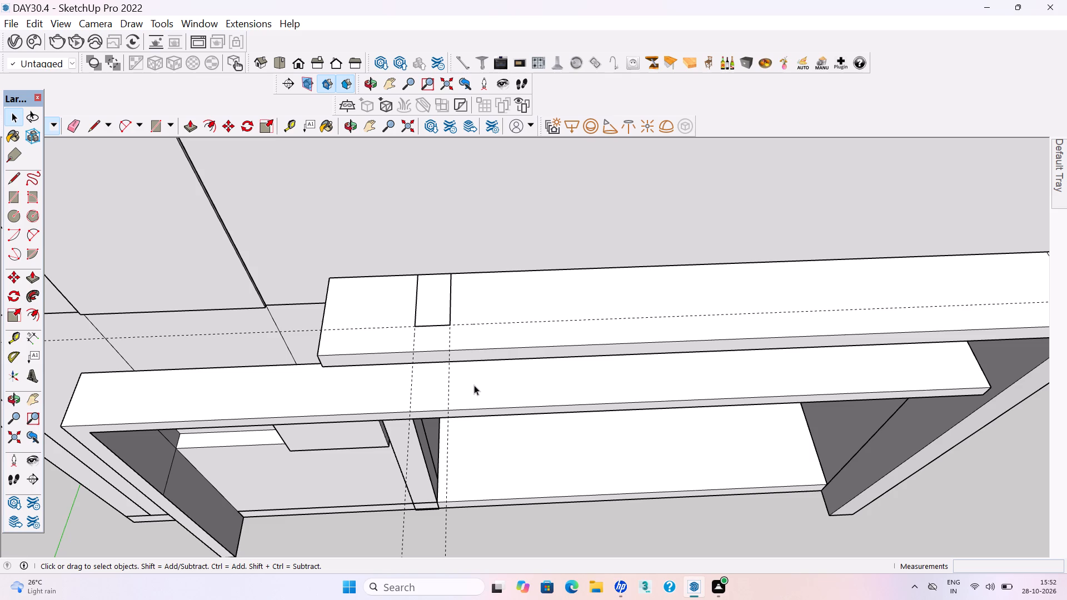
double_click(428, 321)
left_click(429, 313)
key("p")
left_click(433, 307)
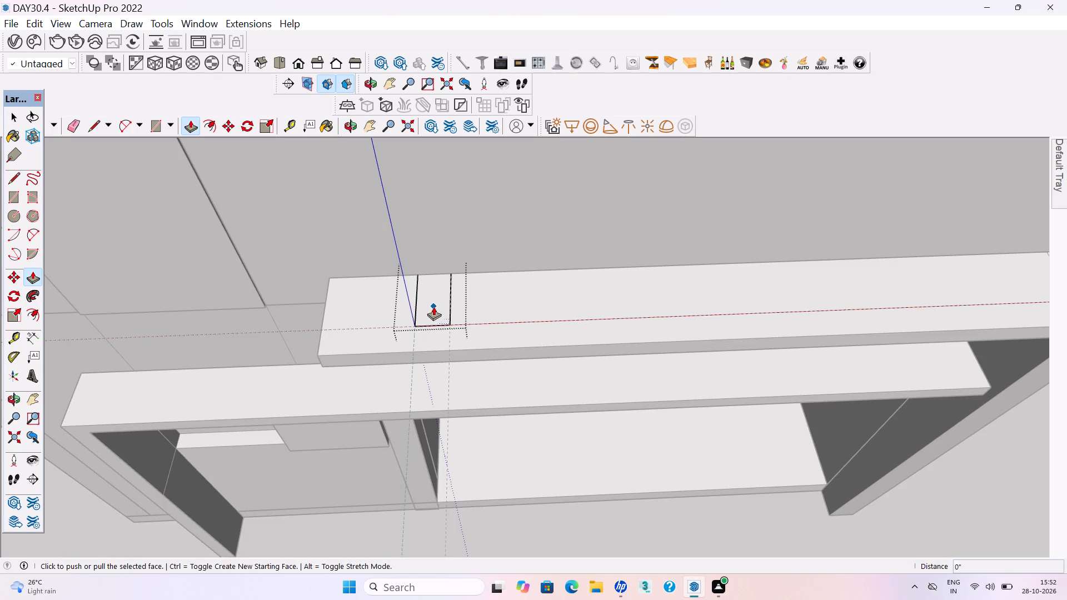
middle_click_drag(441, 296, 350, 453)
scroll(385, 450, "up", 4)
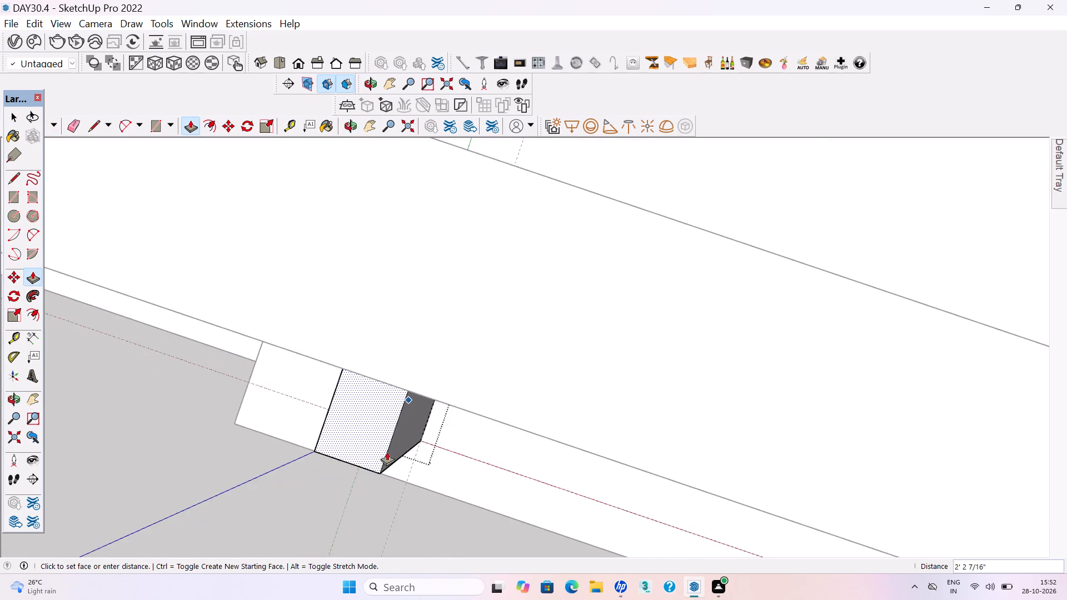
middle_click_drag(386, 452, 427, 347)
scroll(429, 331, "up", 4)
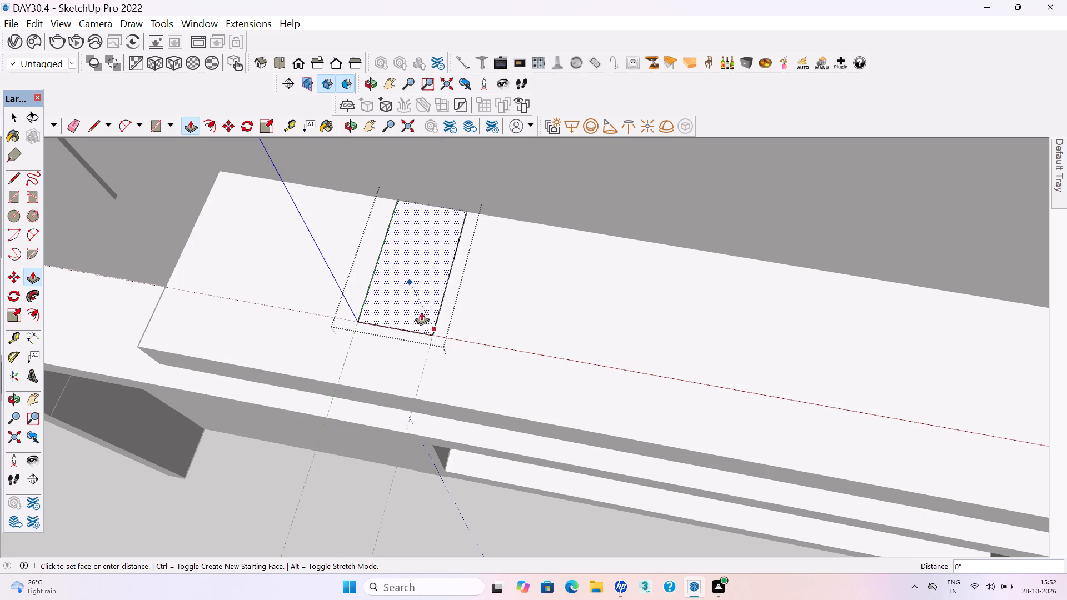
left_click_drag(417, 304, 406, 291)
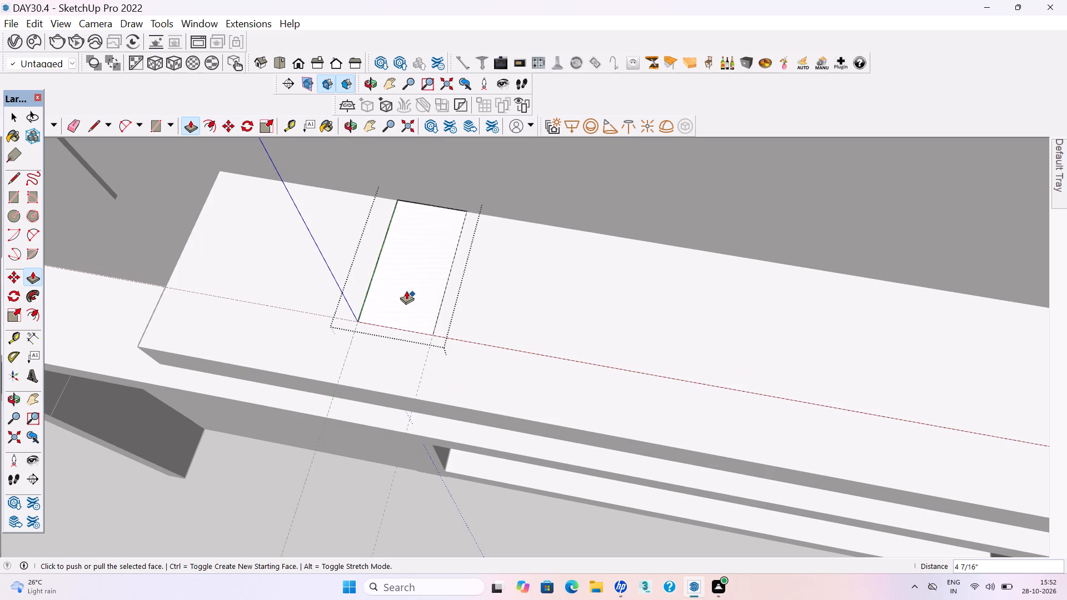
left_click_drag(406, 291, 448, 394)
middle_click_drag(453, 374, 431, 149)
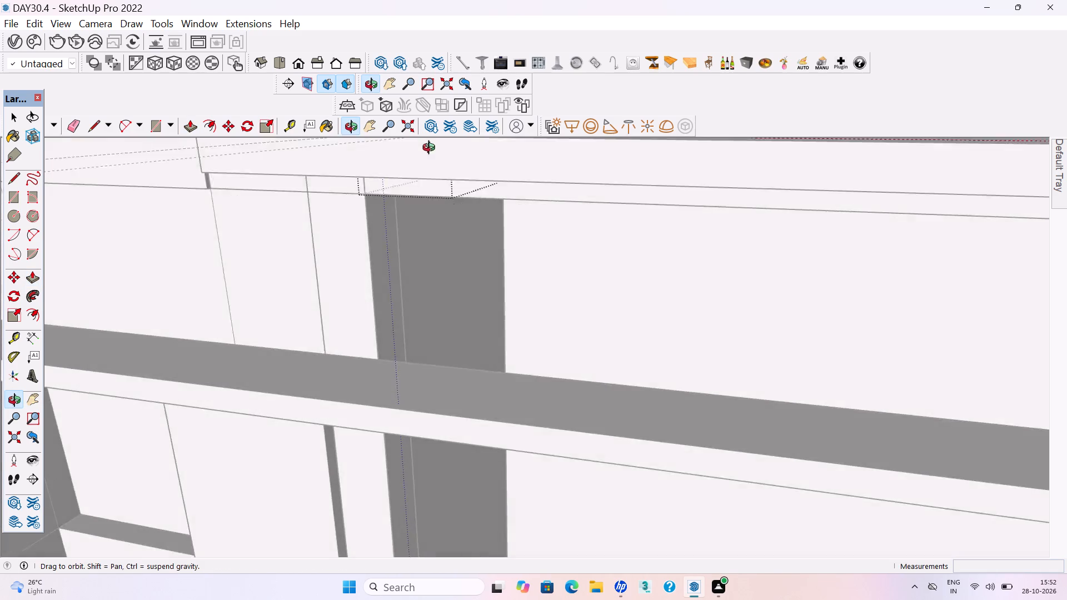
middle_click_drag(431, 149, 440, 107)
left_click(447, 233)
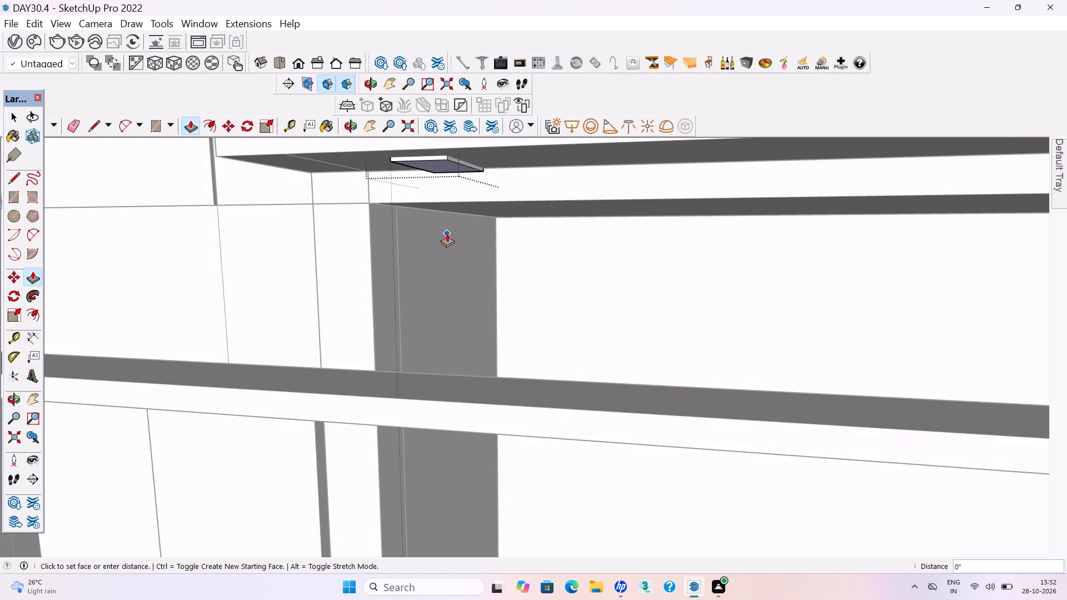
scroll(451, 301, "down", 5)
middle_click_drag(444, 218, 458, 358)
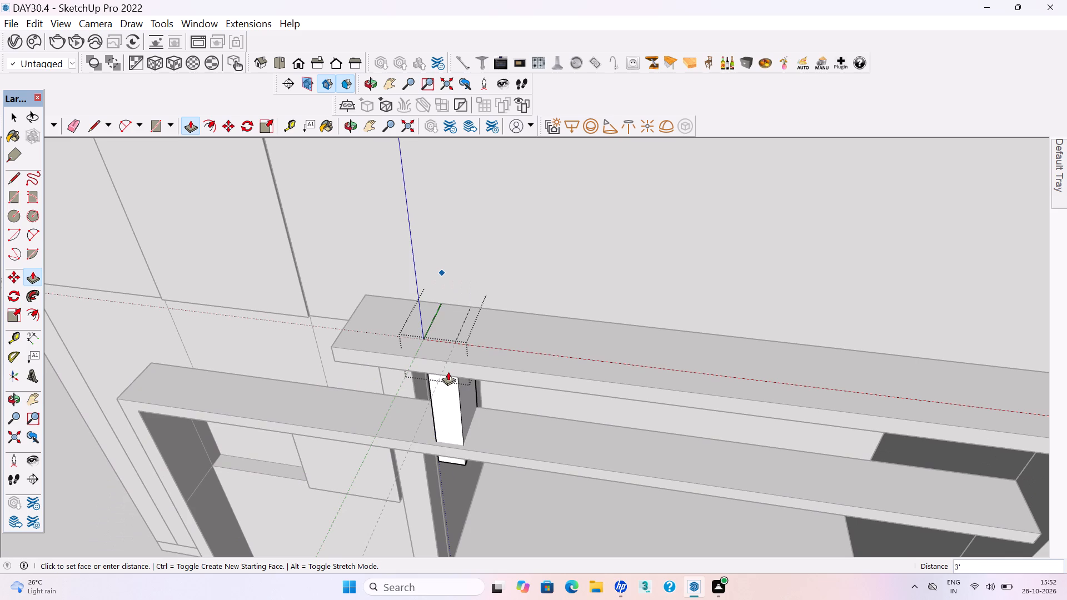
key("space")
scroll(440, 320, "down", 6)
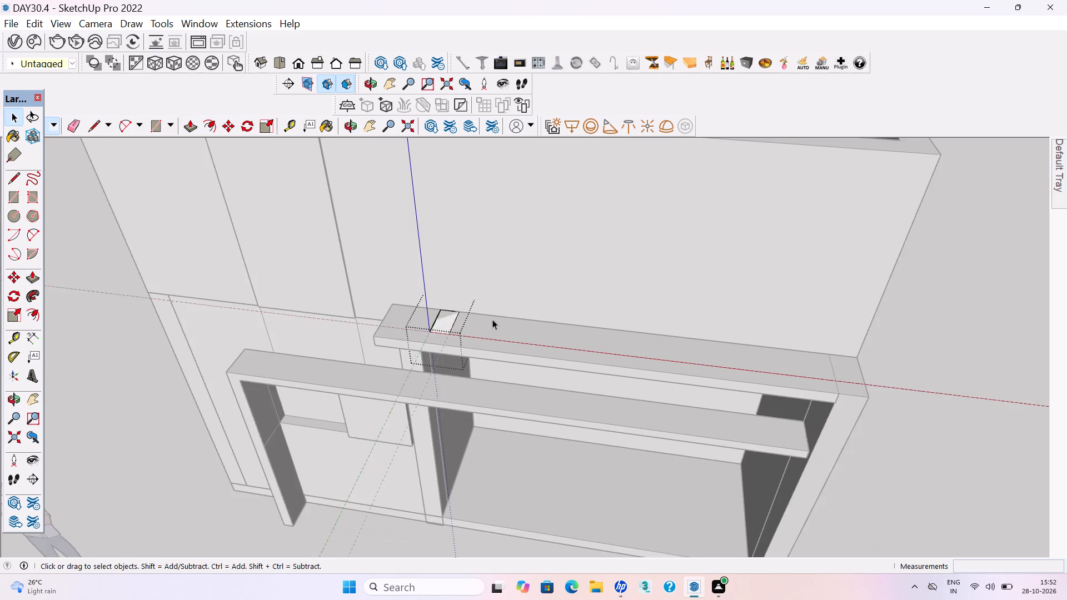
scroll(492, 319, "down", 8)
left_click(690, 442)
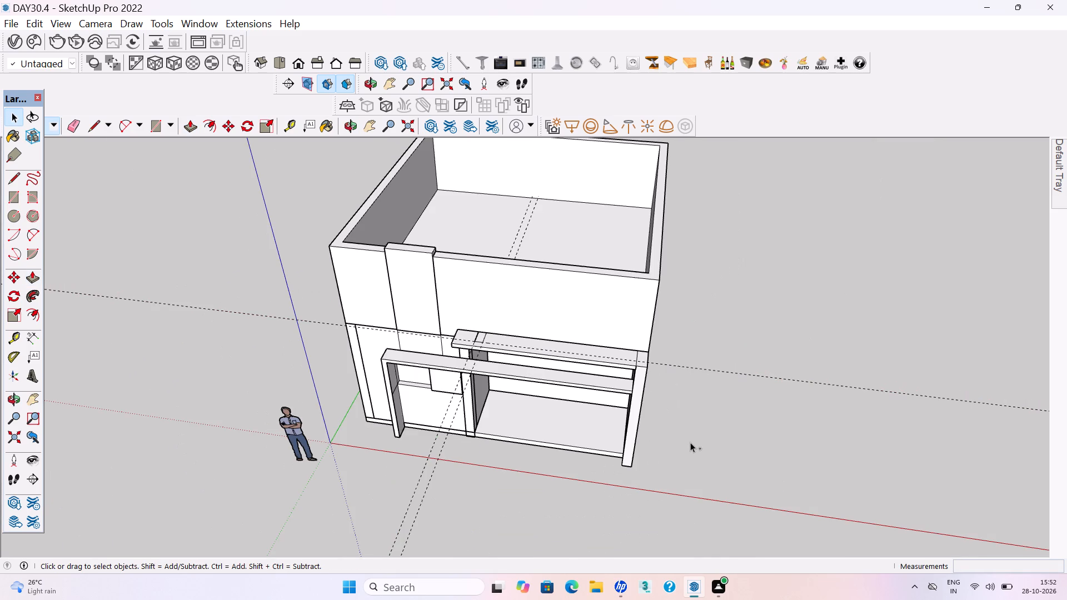
Save the model.
key("ctrl+s")
Add two guides across the rear beam past the rectangle group, the first about 7 1/16" from its edge.
scroll(585, 374, "down", 3)
middle_click_drag(560, 349, 639, 459)
left_click(724, 413)
scroll(533, 381, "up", 2)
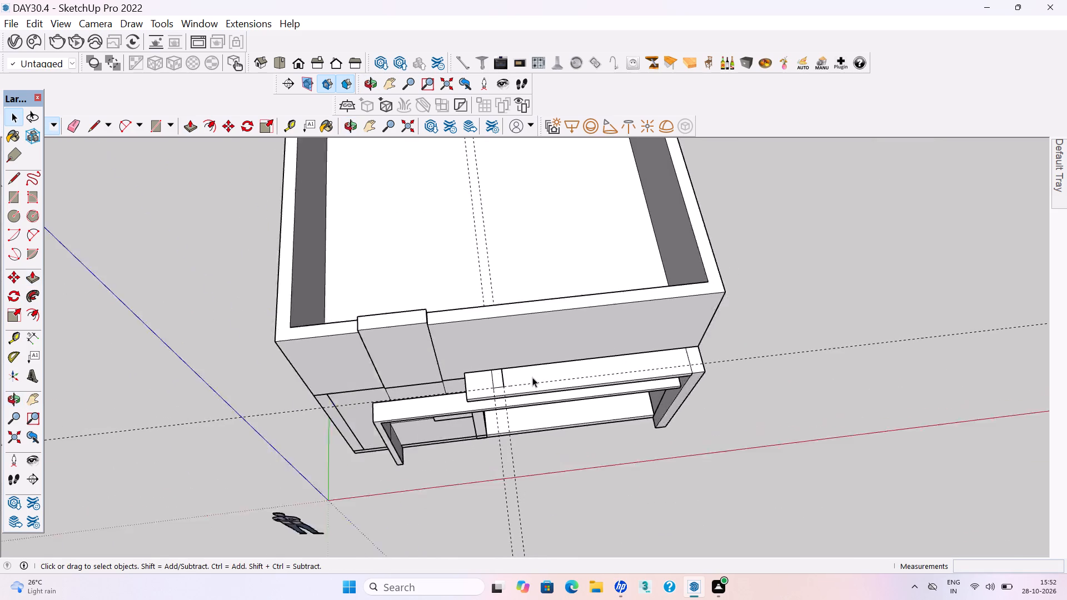
scroll(532, 377, "up", 11)
middle_click_drag(510, 391, 492, 399)
key("t")
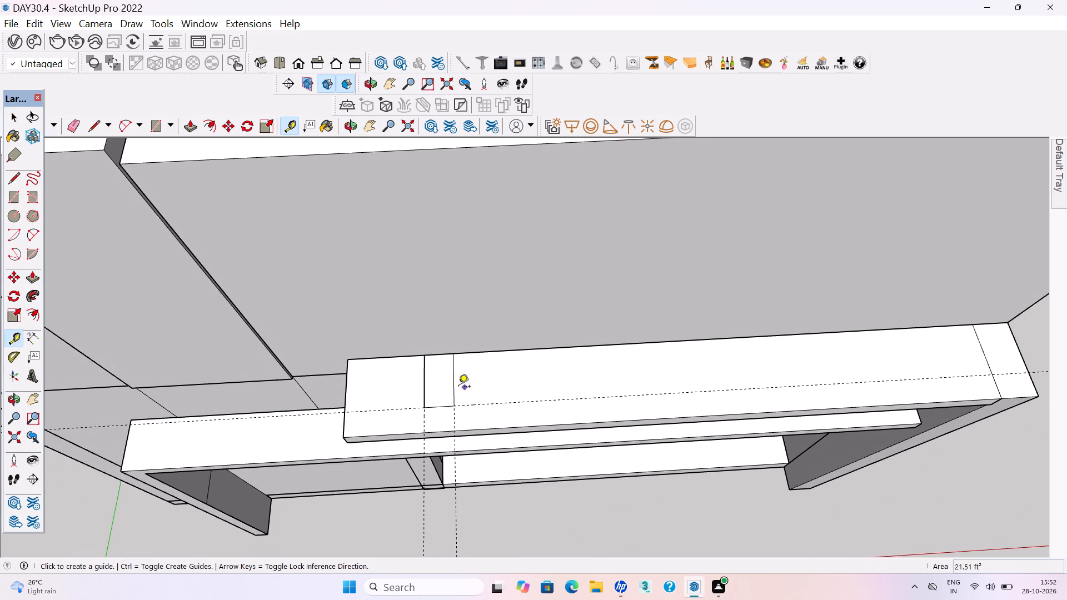
left_click(452, 388)
left_click(483, 389)
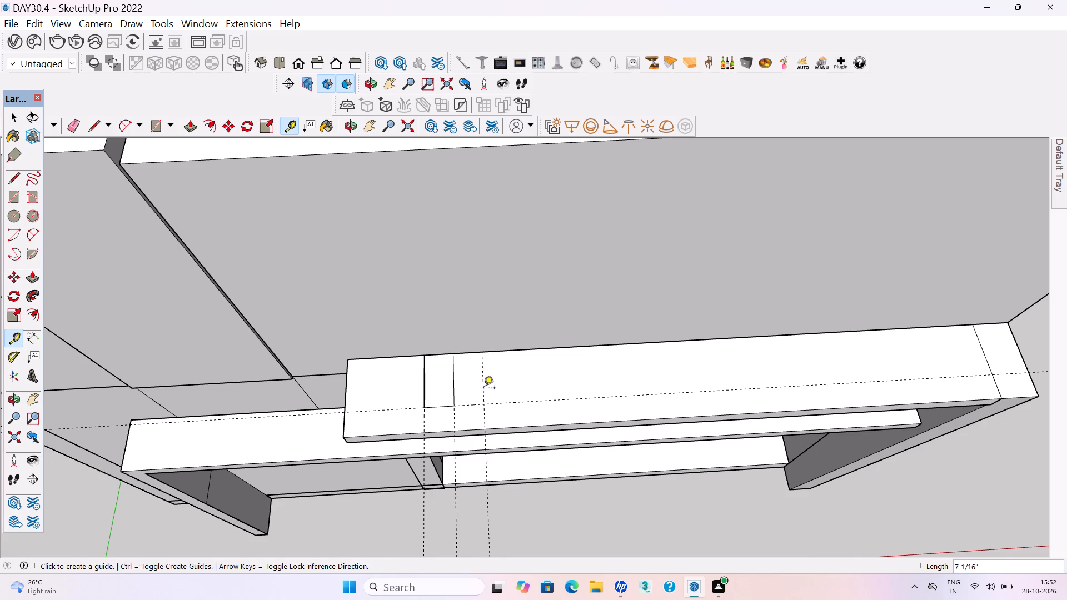
left_click(482, 384)
left_click(515, 379)
scroll(512, 391, "up", 2)
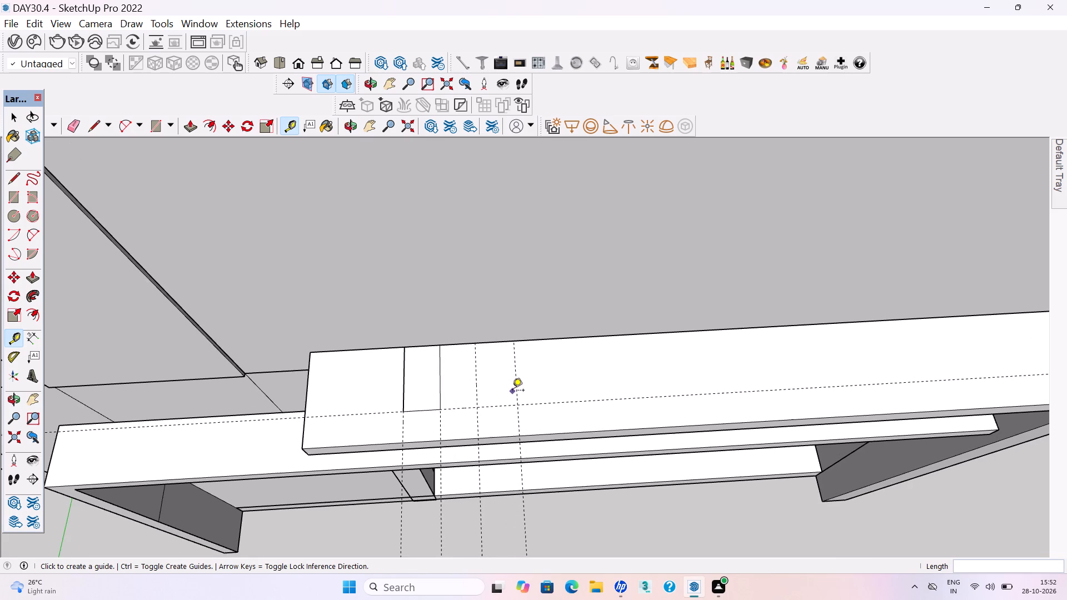
Inside the rear beam group, draw a rectangle between the two new guides, from the back edge to the lengthwise guide.
key("r")
key("space")
scroll(495, 402, "up", 3)
double_click(501, 392)
left_click(490, 391)
key("r")
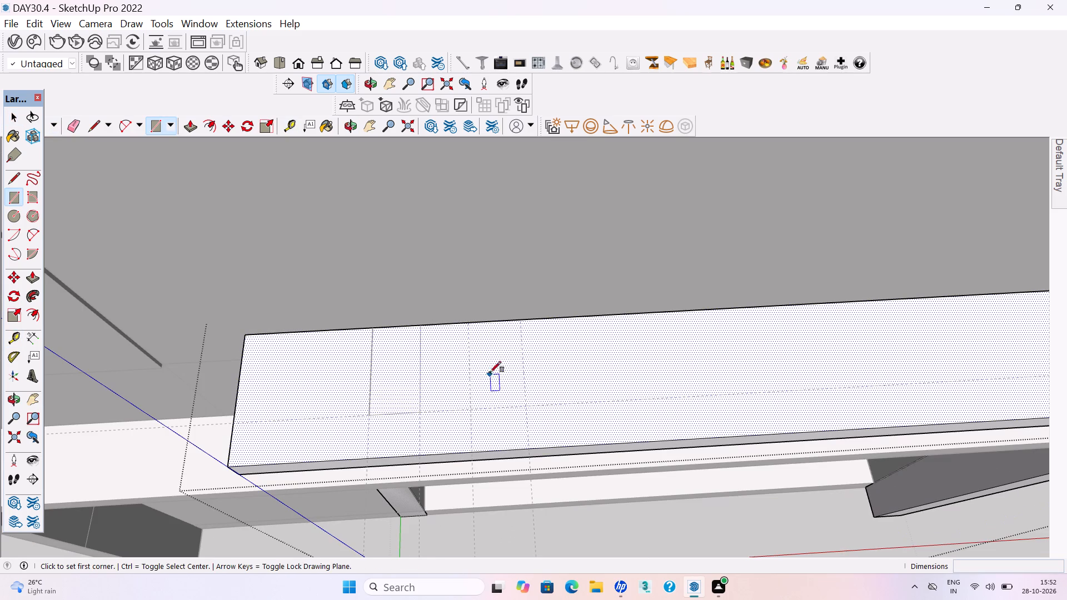
left_click(467, 324)
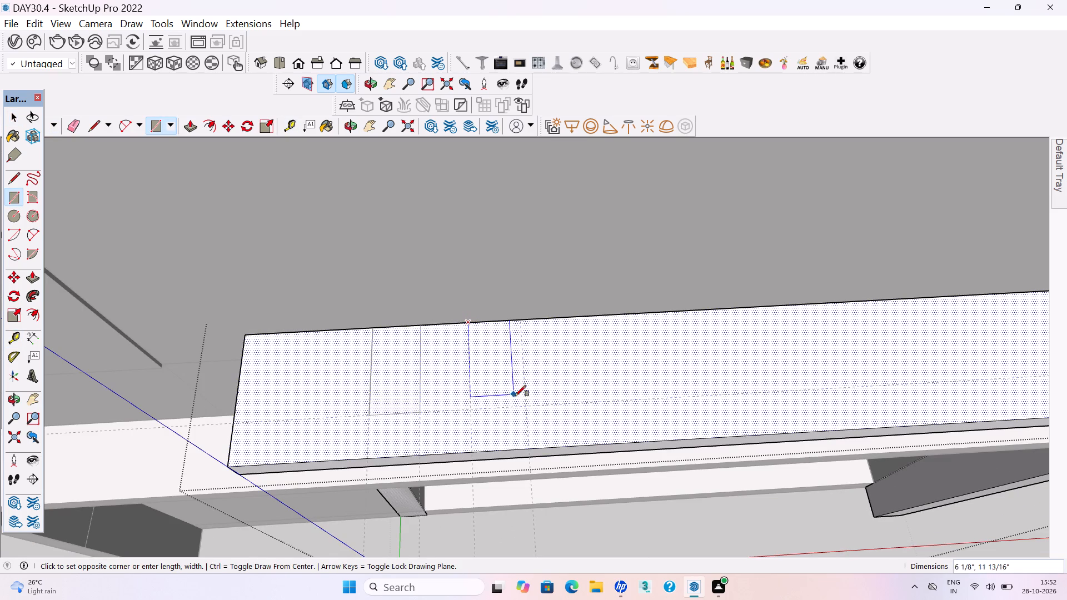
left_click(529, 408)
Push the new rectangle about 4 5/16" down into the rear beam.
key("space")
left_click(503, 394)
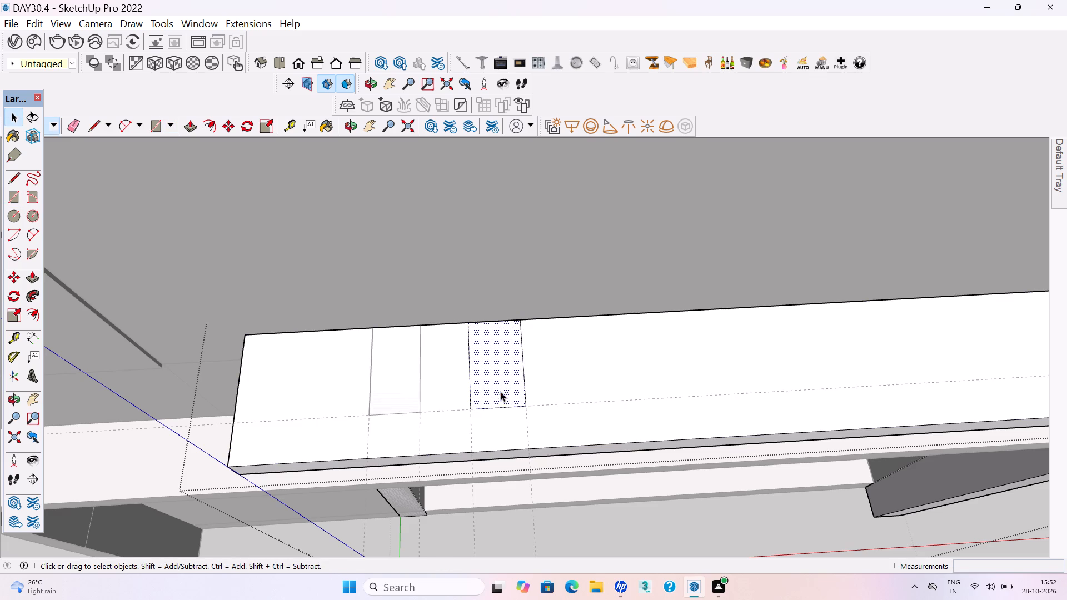
key("p")
left_click(498, 384)
left_click(505, 395)
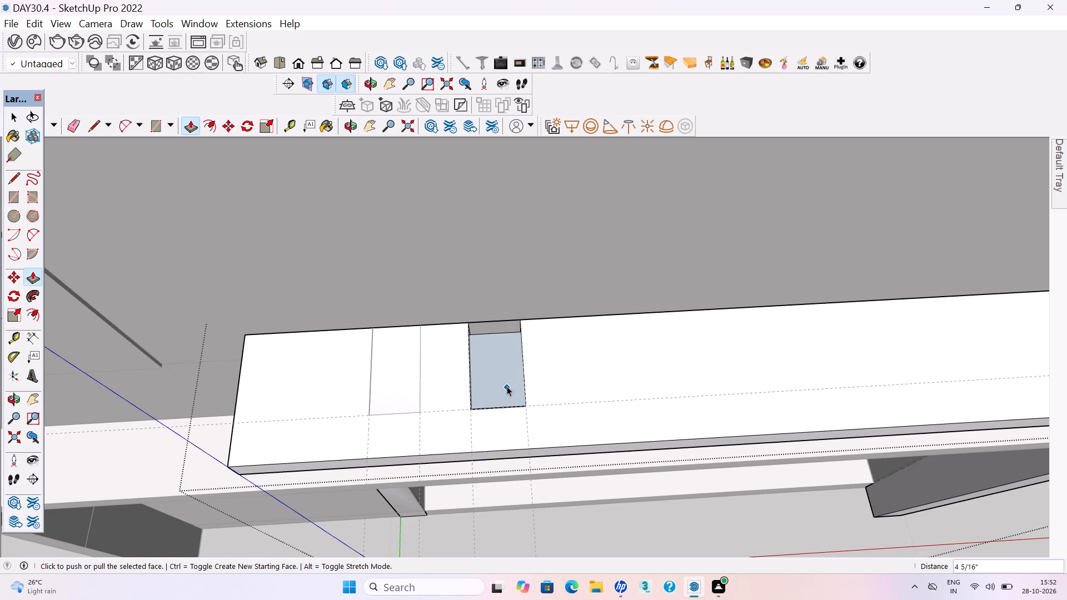
key("space")
scroll(433, 342, "down", 13)
left_click(742, 515)
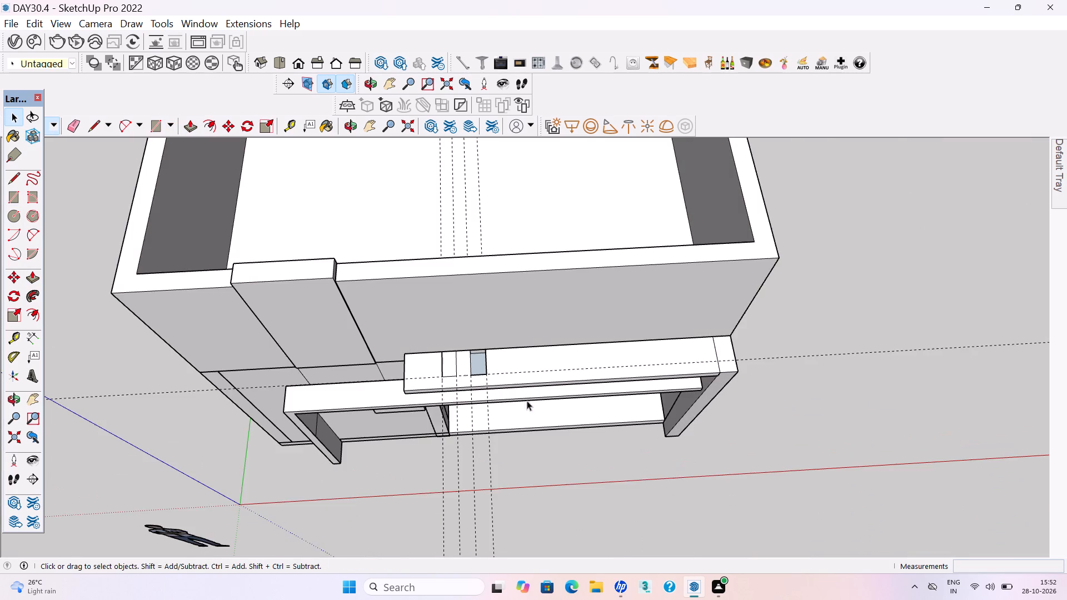
Delete the original rectangle group on top of the rear beam.
scroll(515, 394, "up", 10)
left_click(436, 379)
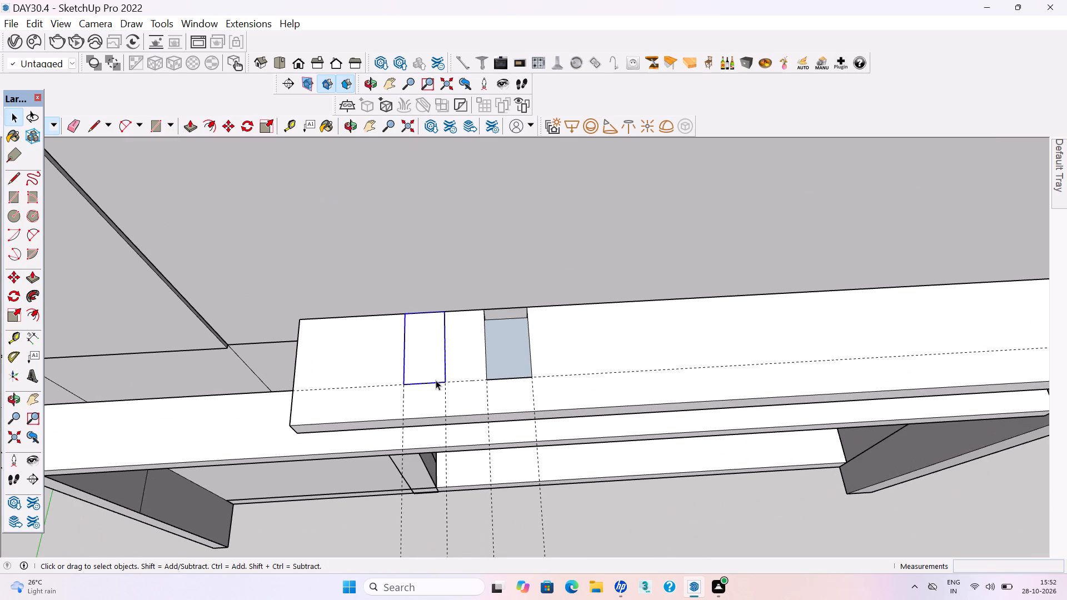
key("Delete")
Inside the rear beam group, draw a rectangle between the first pair of guides, from the back edge to the lengthwise guide.
double_click(418, 367)
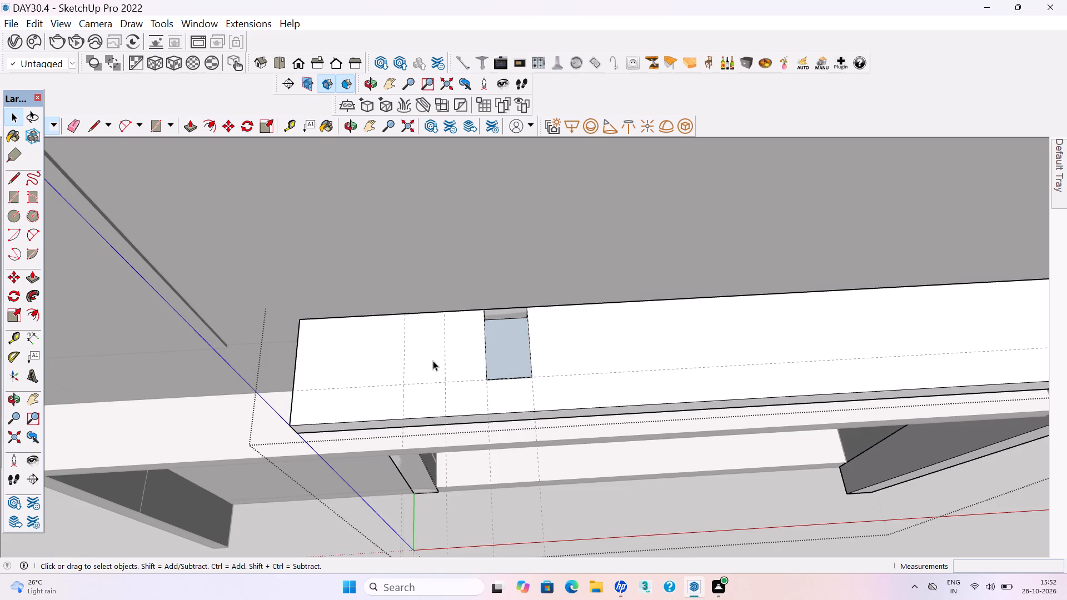
left_click(432, 361)
key("r")
left_click(403, 314)
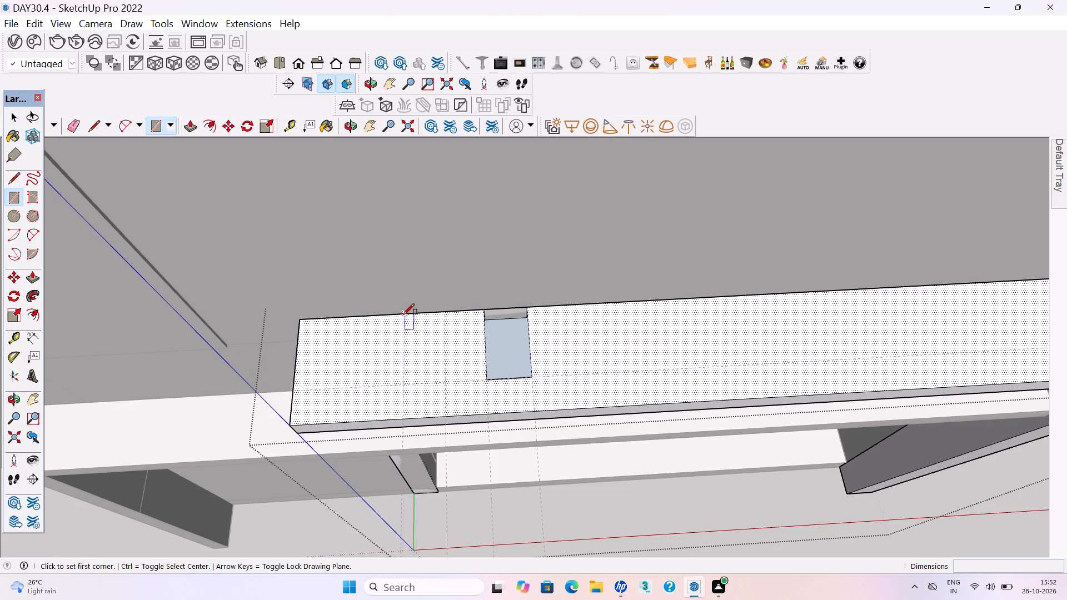
left_click(446, 382)
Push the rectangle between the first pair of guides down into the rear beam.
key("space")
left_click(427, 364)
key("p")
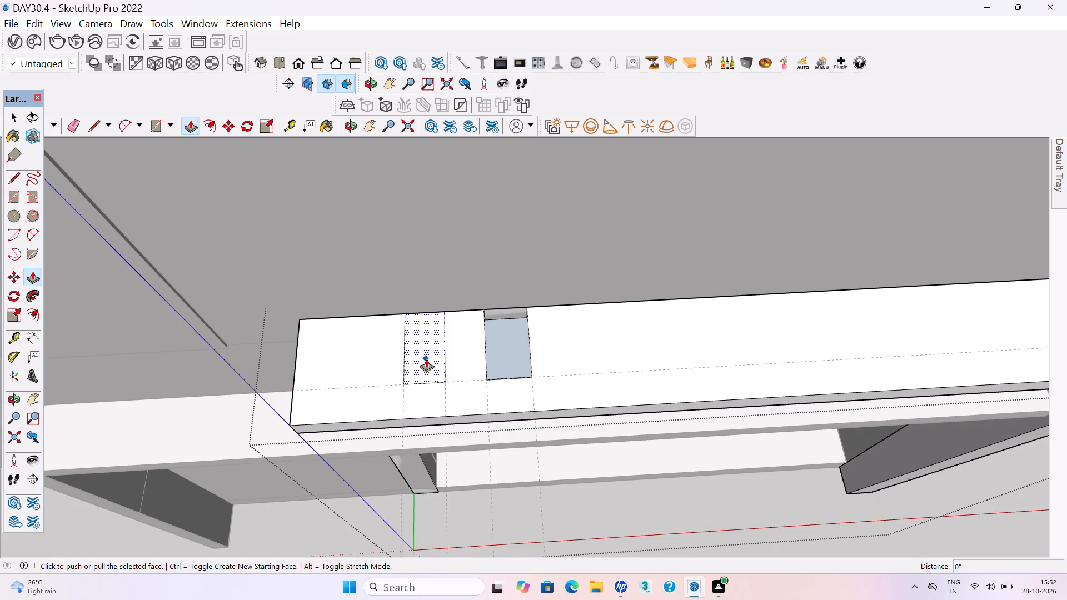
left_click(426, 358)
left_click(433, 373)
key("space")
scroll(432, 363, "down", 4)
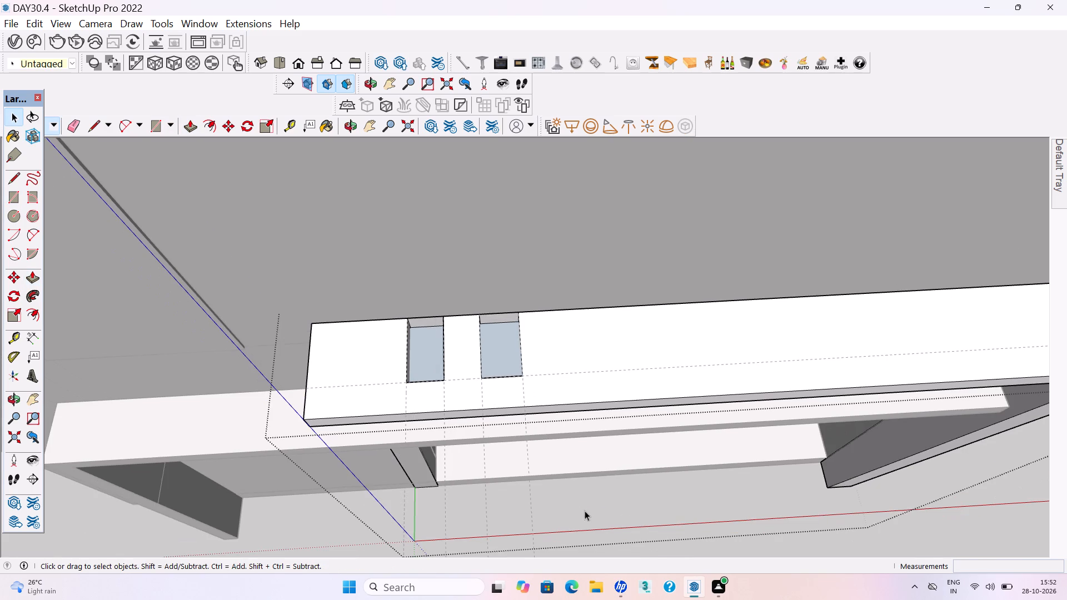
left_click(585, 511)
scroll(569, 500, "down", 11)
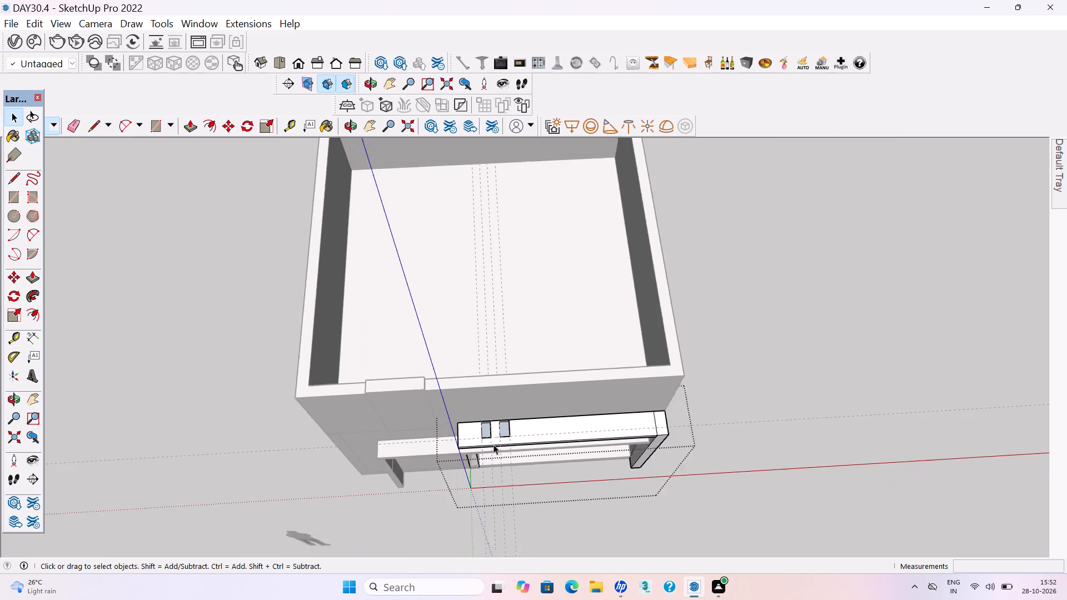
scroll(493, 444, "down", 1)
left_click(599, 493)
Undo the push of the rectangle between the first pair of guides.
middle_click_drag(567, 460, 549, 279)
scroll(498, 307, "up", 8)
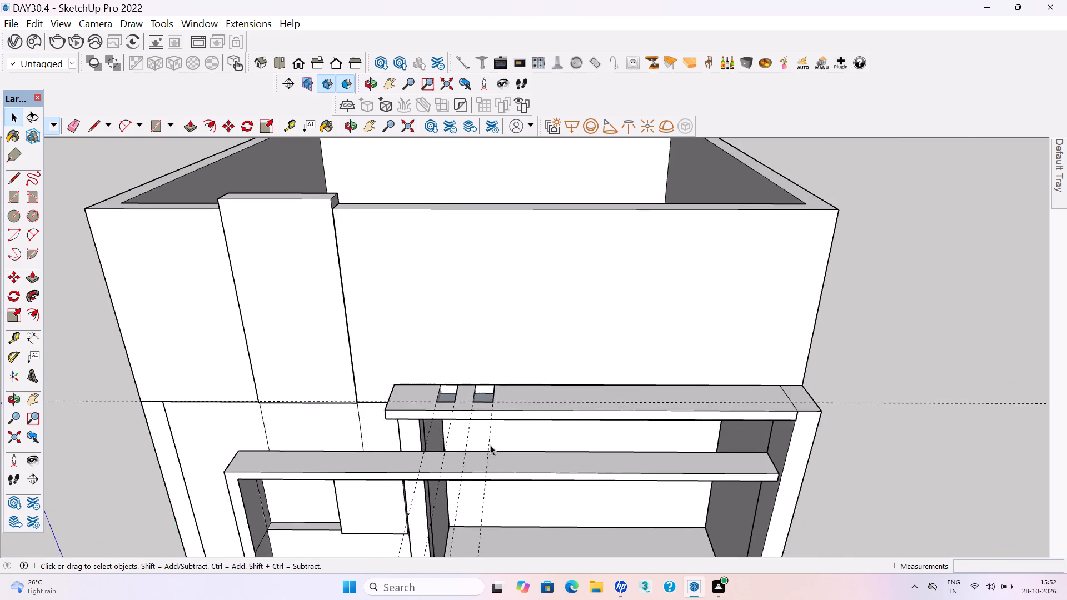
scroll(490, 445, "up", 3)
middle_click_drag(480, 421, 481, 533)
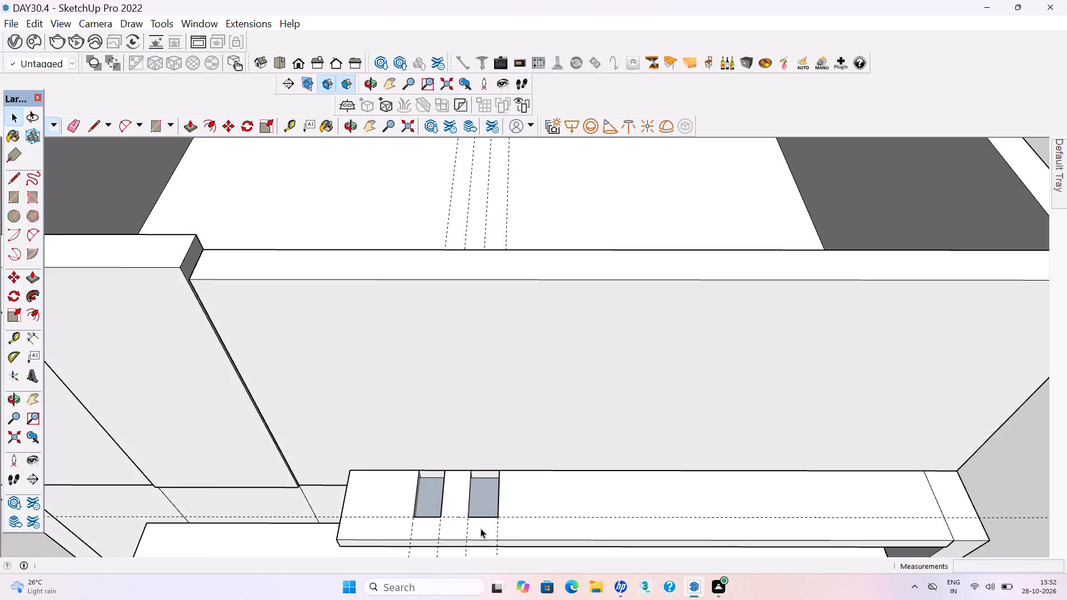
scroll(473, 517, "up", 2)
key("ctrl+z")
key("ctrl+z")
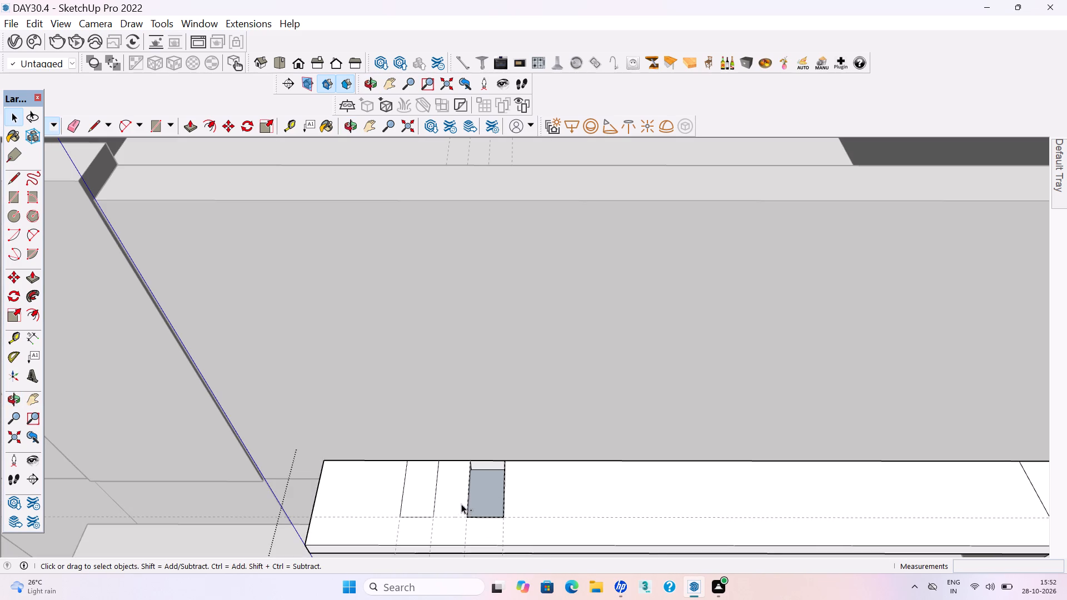
Push the rectangle between the first pair of guides about 4" down through the rear beam.
left_click(415, 502)
key("p")
scroll(413, 431, "down", 3)
middle_click_drag(436, 488, 422, 442)
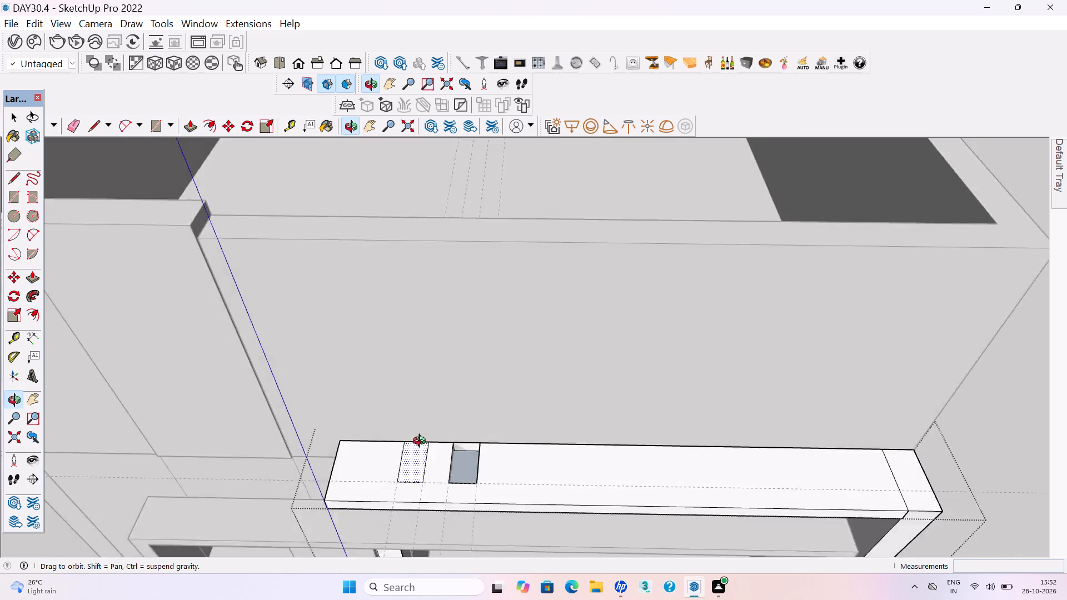
middle_click_drag(422, 442, 356, 424)
left_click(363, 409)
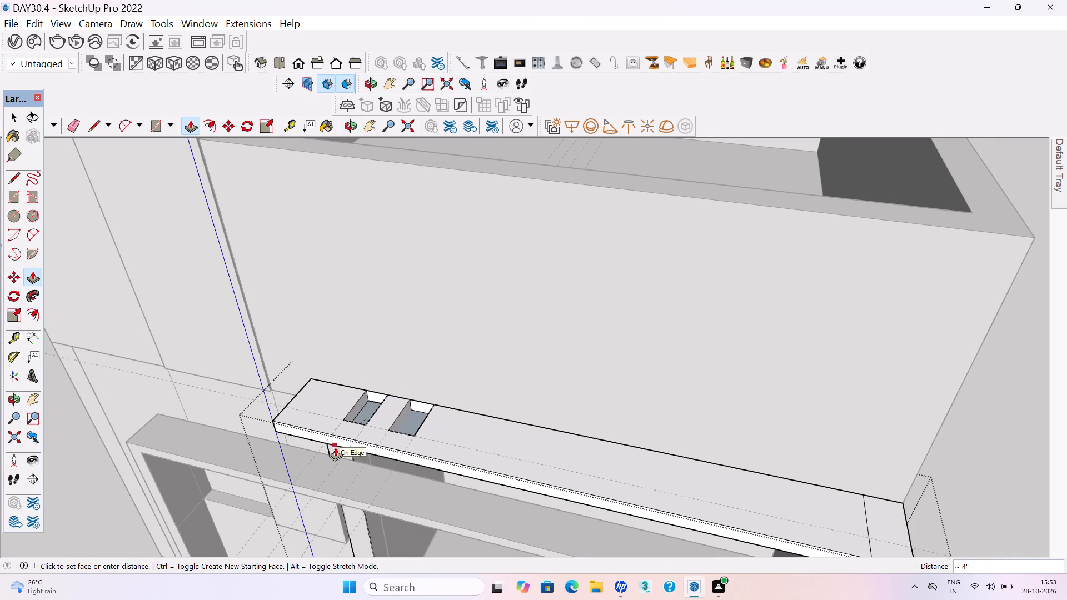
left_click(357, 415)
key("space")
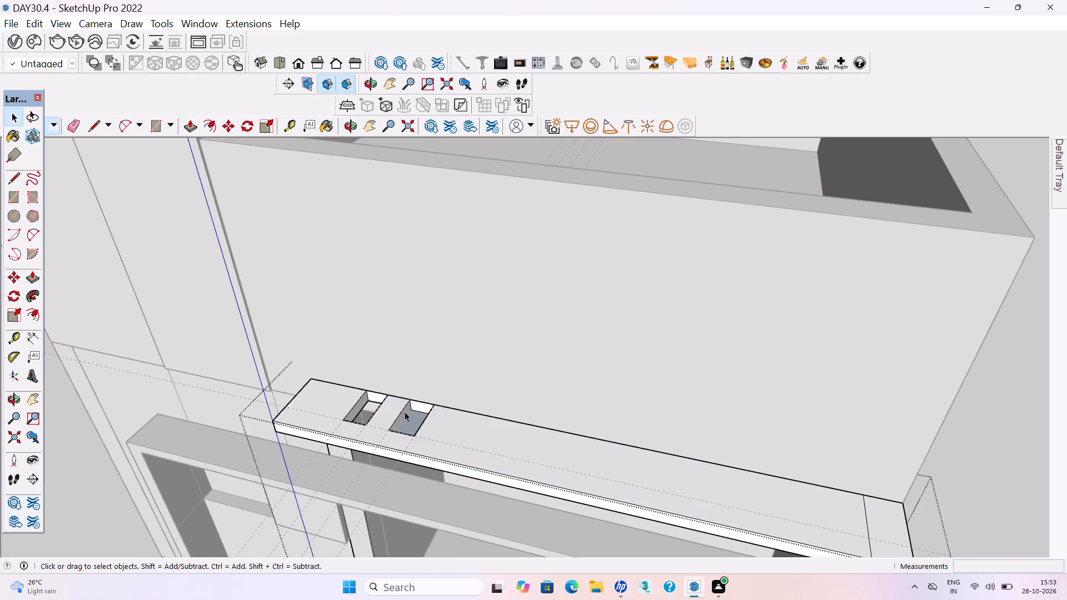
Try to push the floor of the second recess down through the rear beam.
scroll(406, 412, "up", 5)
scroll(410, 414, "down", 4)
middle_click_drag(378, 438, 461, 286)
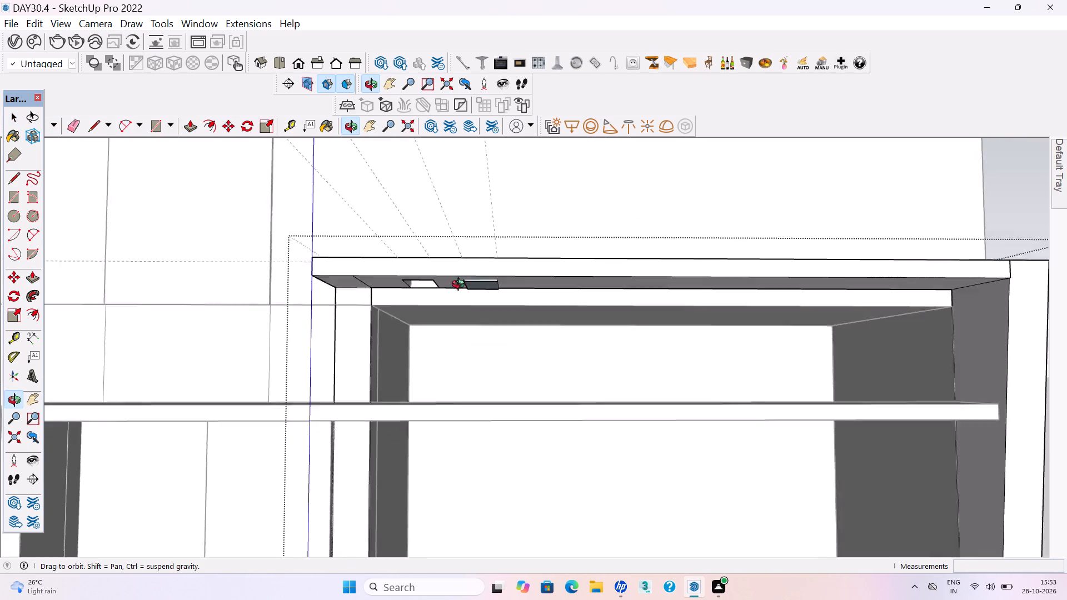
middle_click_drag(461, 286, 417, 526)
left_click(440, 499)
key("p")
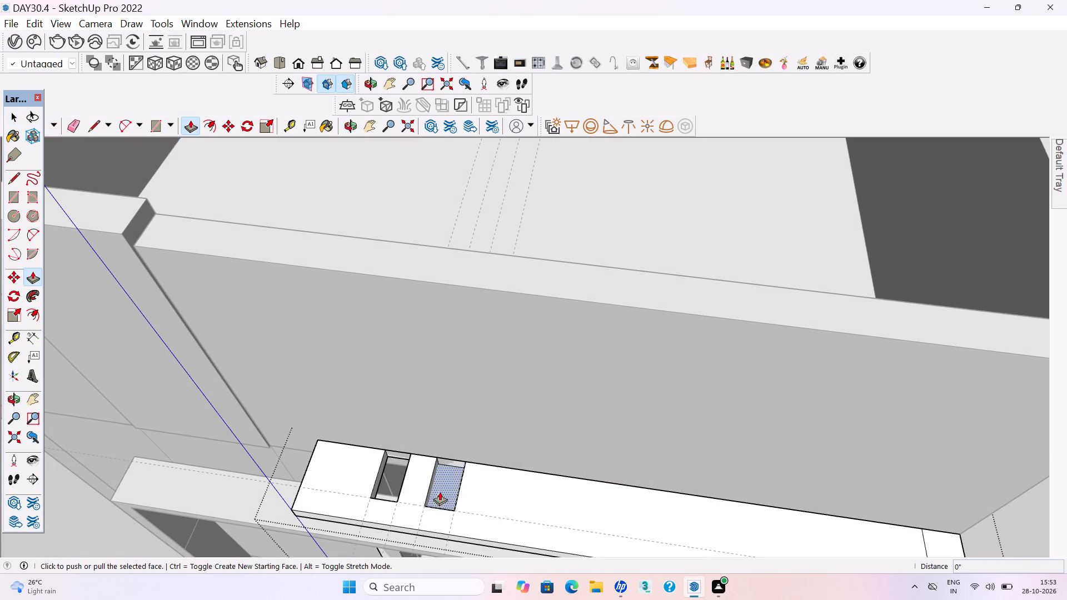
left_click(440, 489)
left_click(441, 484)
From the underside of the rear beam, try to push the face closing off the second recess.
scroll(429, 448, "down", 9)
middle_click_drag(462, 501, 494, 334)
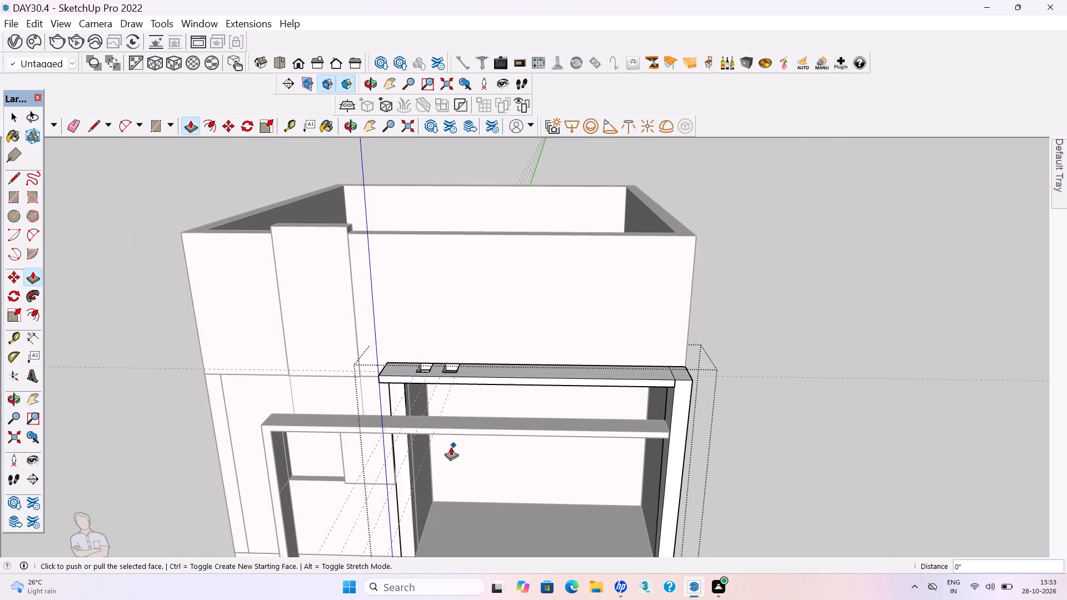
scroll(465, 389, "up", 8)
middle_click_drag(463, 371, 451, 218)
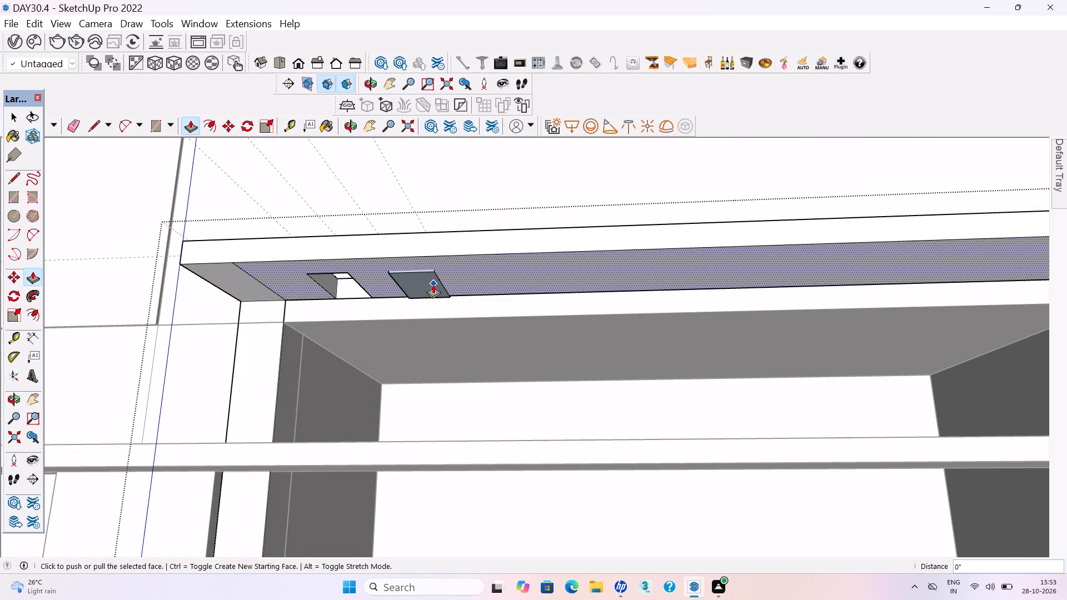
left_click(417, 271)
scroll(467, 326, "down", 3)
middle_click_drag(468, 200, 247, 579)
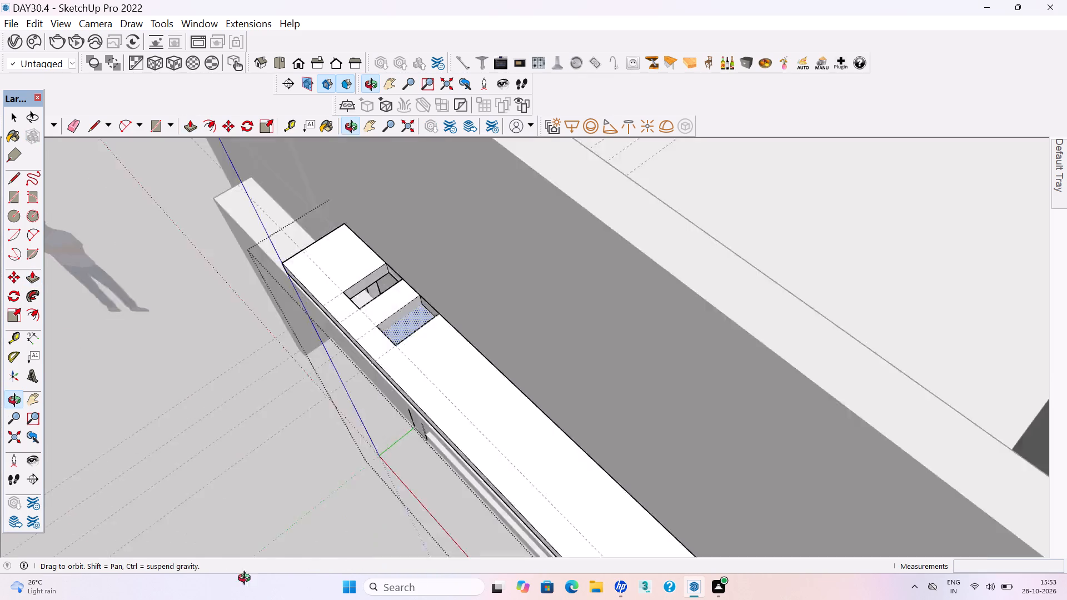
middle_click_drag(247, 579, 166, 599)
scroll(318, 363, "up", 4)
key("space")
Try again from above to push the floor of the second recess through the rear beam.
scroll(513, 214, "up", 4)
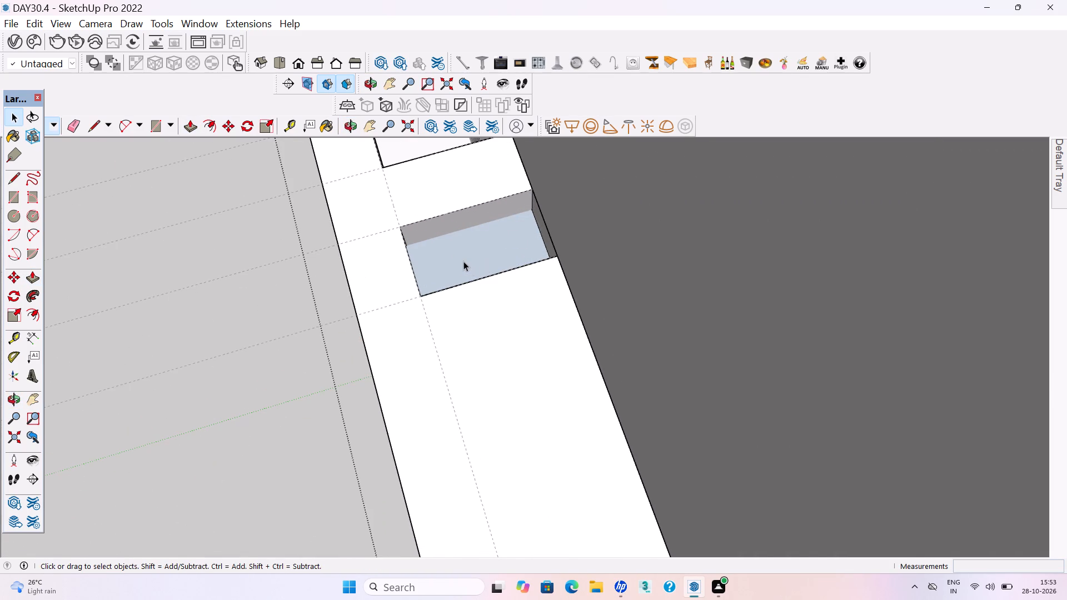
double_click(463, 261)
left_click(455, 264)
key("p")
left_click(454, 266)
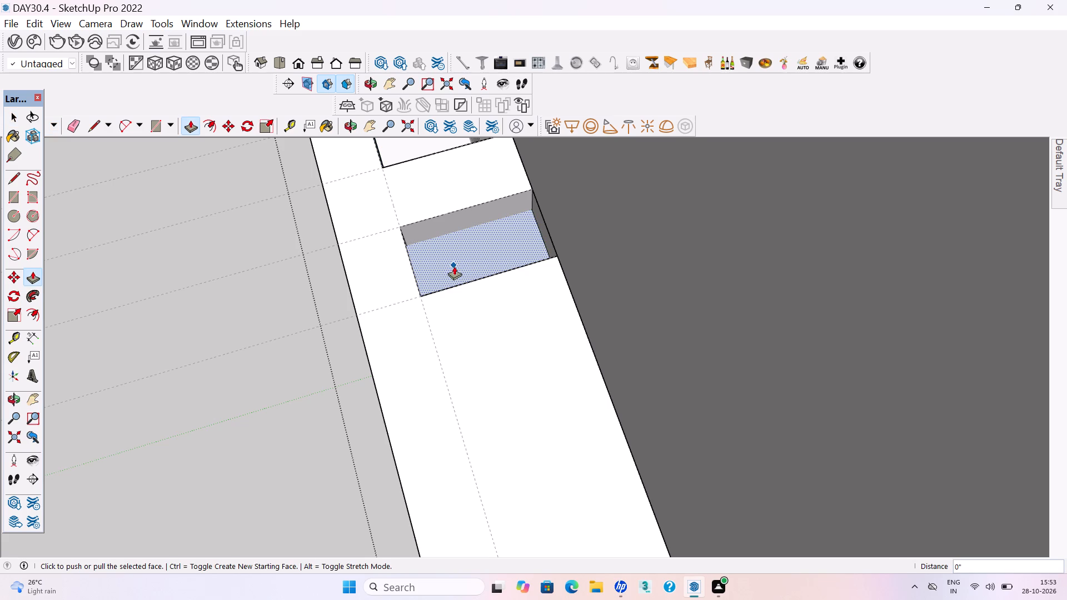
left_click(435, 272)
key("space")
Draw a rectangle across the top of the second recess, between the second pair of guides and up to the back edge.
key("r")
left_click(399, 227)
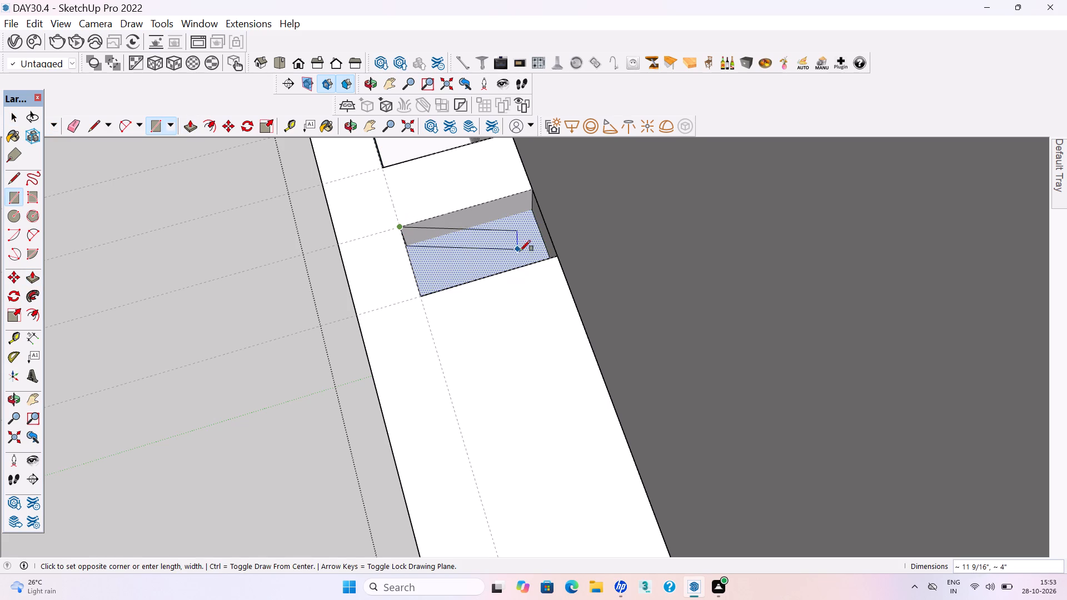
left_click(555, 259)
key("space")
Push the new rectangle between the second pair of guides about 4" down into the rear beam and leave the group.
scroll(506, 266, "down", 2)
middle_click_drag(449, 291, 666, 326)
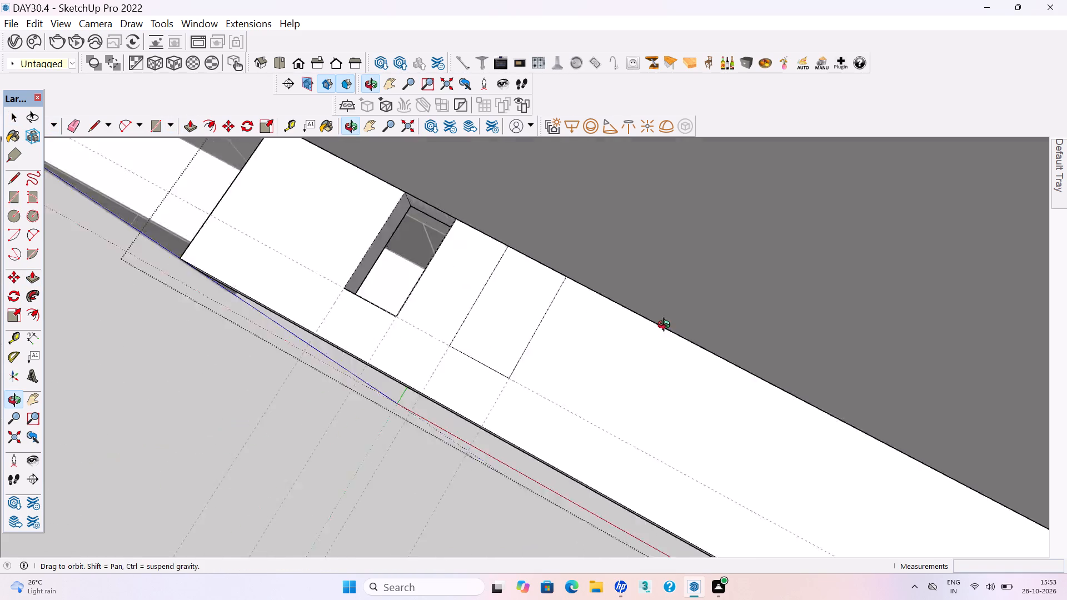
middle_click_drag(666, 326, 729, 346)
double_click(517, 404)
left_click(514, 386)
key("p")
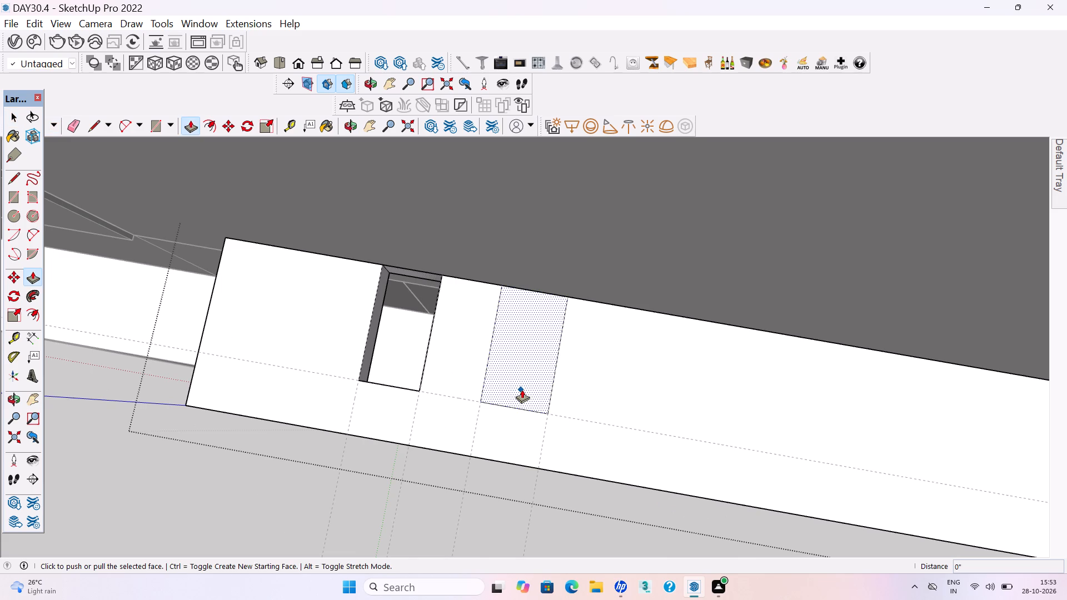
left_click(523, 390)
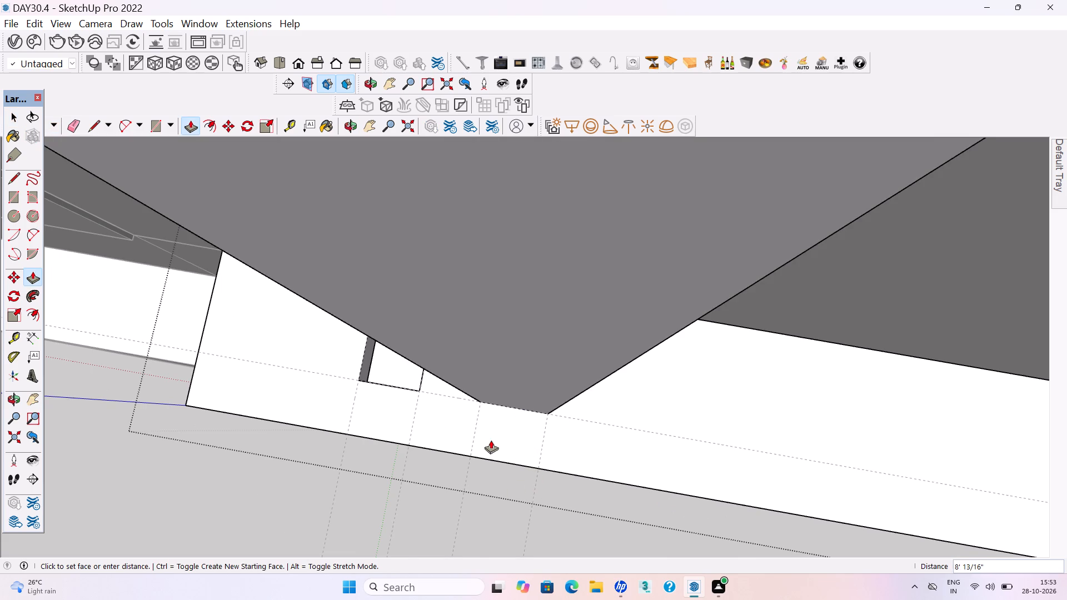
scroll(495, 429, "down", 13)
middle_click_drag(510, 449, 532, 298)
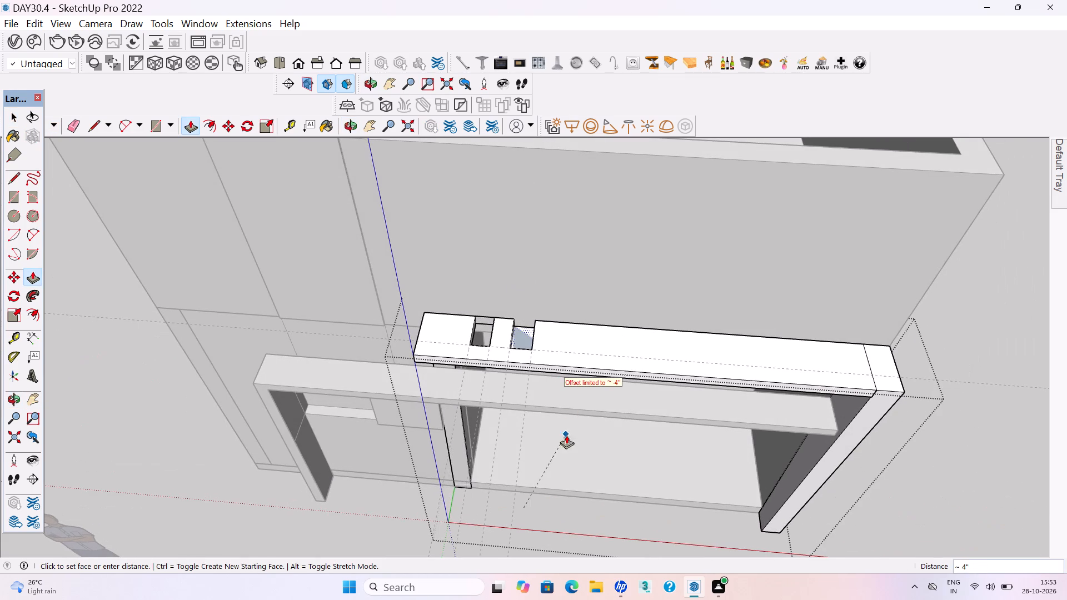
left_click(552, 449)
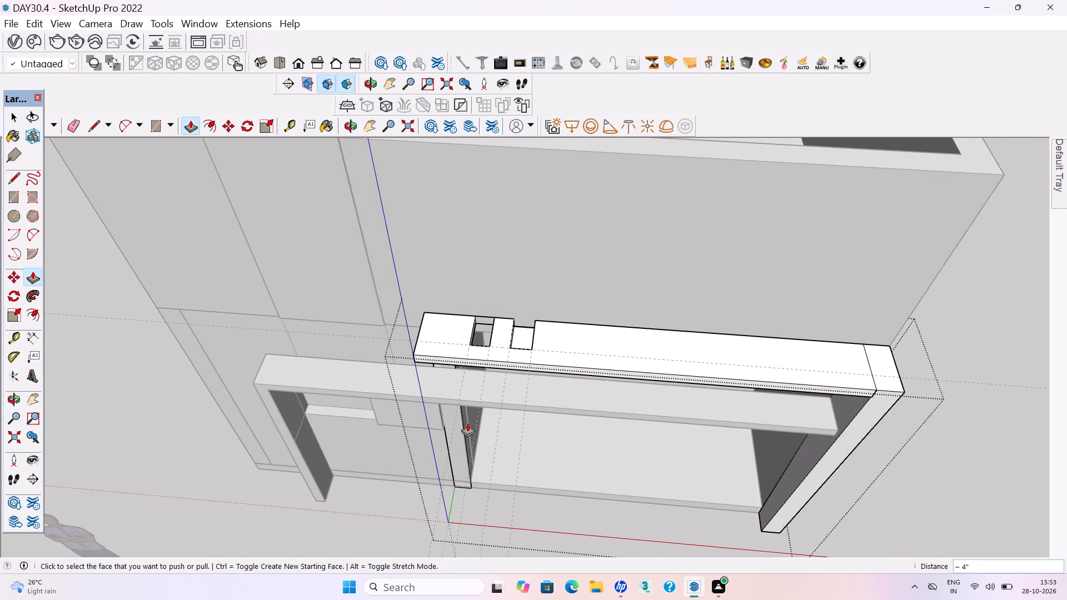
scroll(467, 423, "down", 3)
key("space")
left_click(870, 493)
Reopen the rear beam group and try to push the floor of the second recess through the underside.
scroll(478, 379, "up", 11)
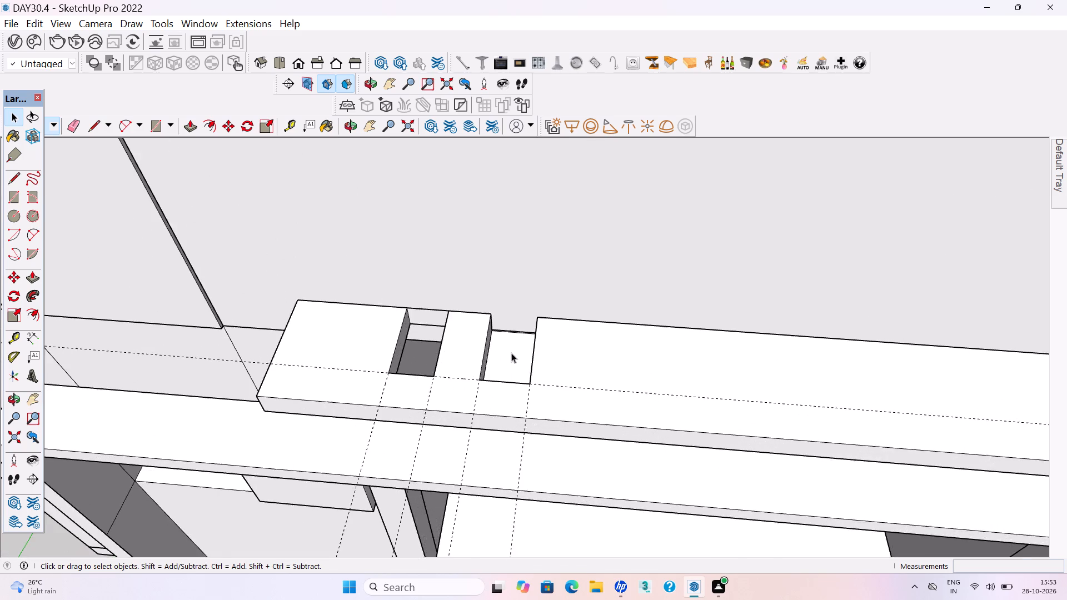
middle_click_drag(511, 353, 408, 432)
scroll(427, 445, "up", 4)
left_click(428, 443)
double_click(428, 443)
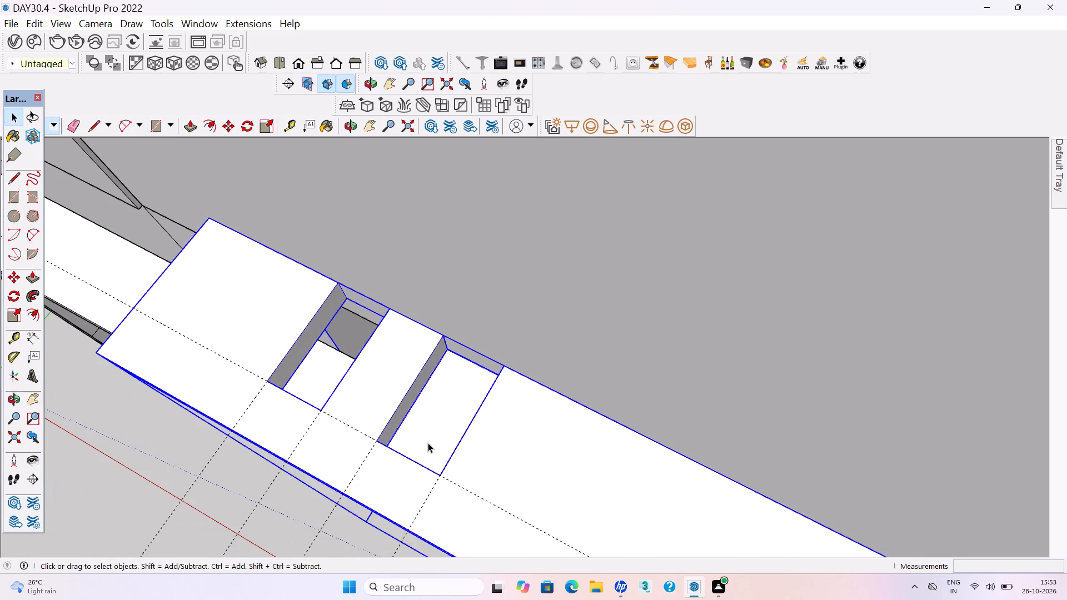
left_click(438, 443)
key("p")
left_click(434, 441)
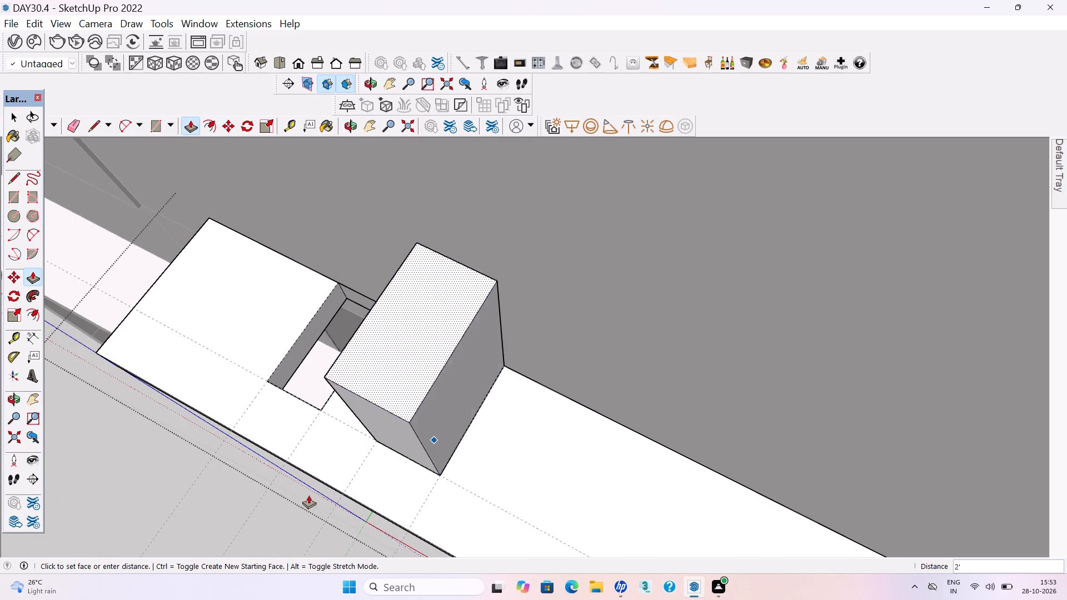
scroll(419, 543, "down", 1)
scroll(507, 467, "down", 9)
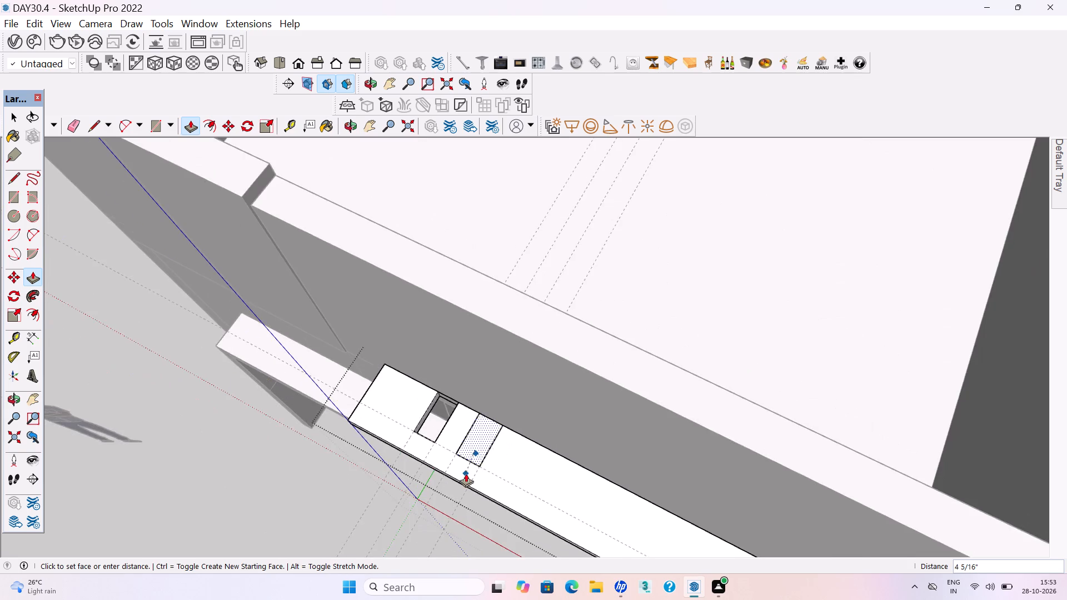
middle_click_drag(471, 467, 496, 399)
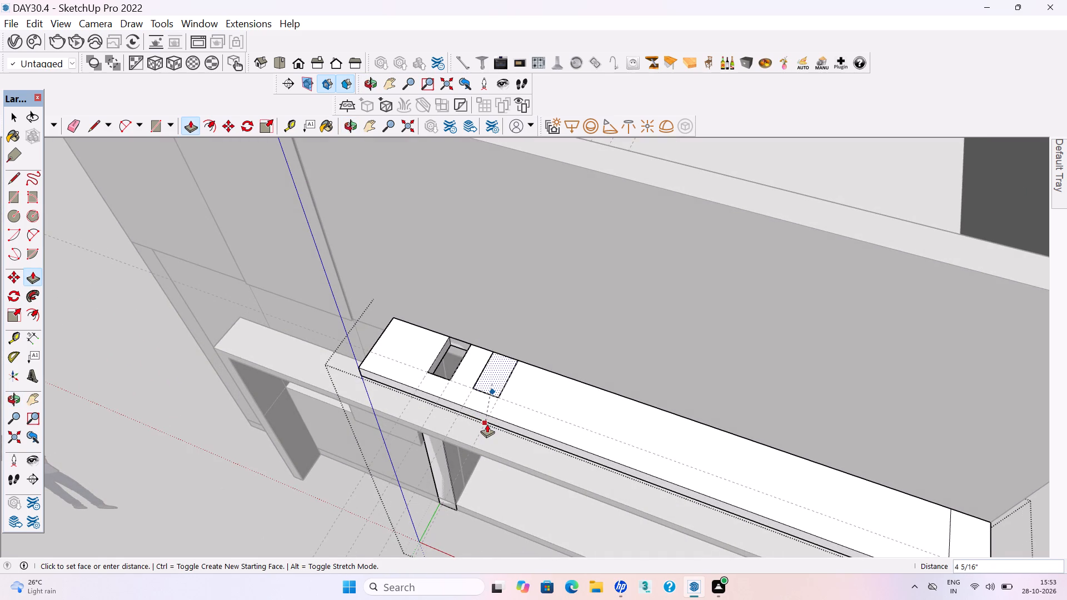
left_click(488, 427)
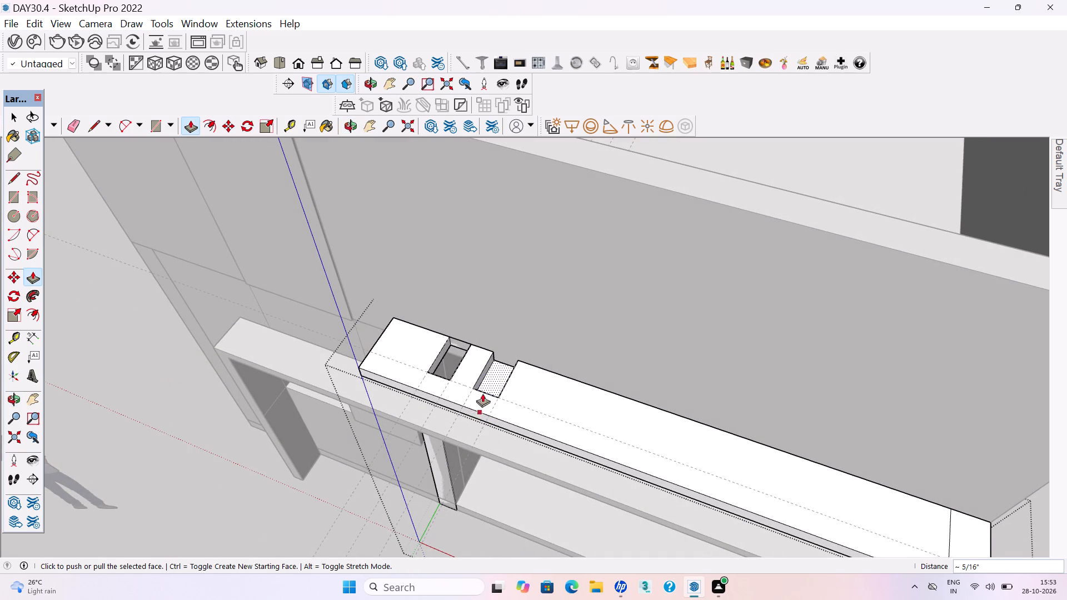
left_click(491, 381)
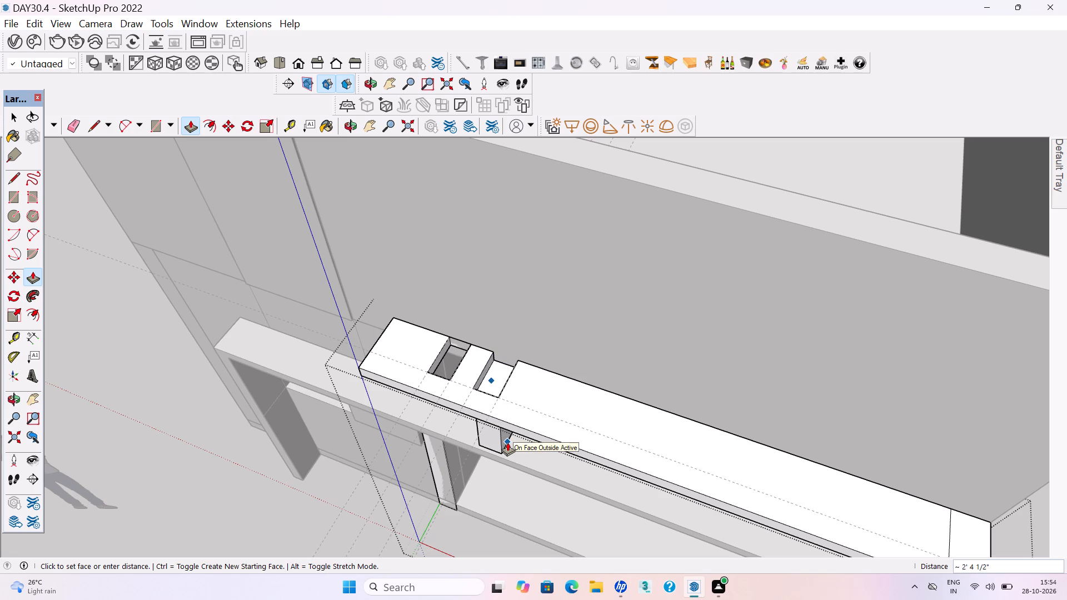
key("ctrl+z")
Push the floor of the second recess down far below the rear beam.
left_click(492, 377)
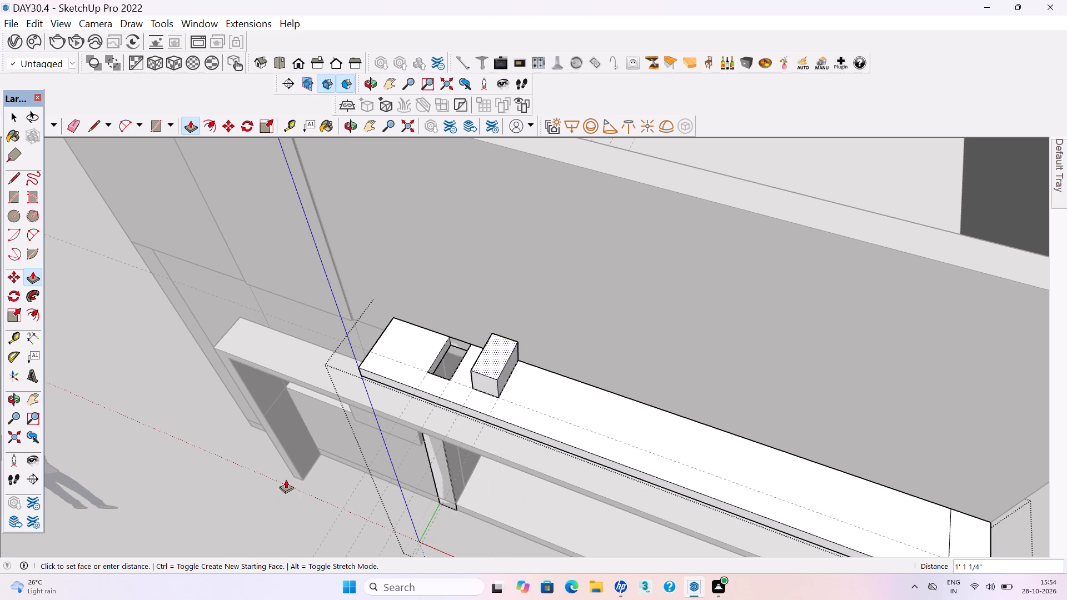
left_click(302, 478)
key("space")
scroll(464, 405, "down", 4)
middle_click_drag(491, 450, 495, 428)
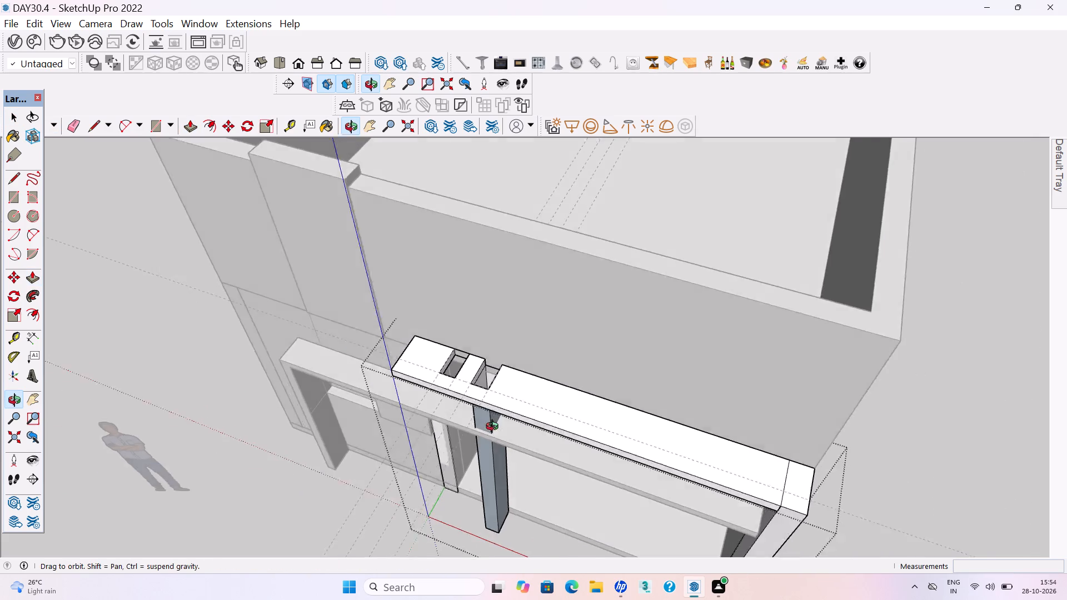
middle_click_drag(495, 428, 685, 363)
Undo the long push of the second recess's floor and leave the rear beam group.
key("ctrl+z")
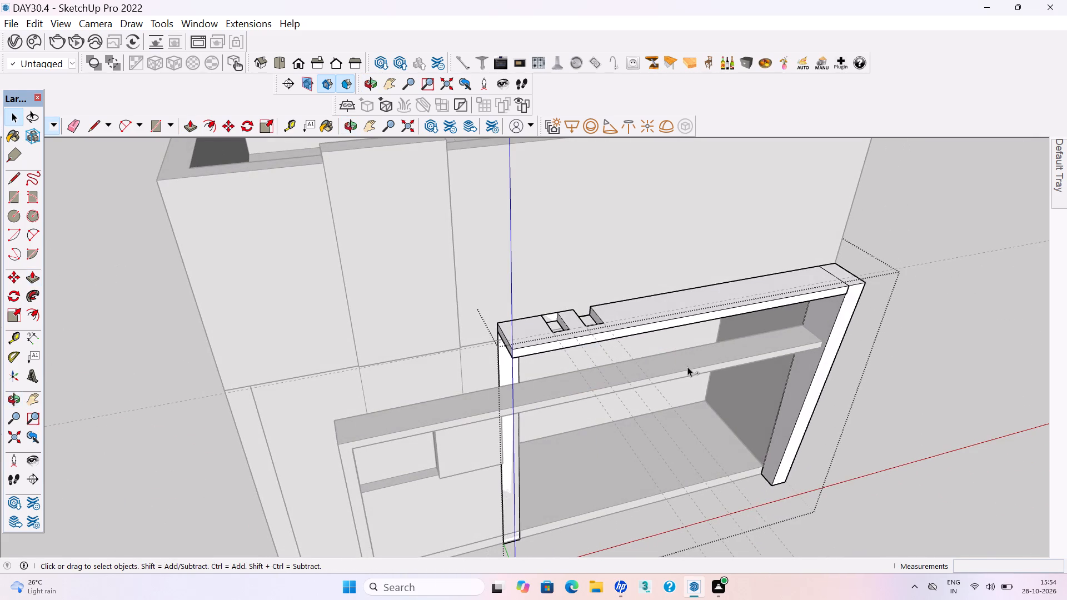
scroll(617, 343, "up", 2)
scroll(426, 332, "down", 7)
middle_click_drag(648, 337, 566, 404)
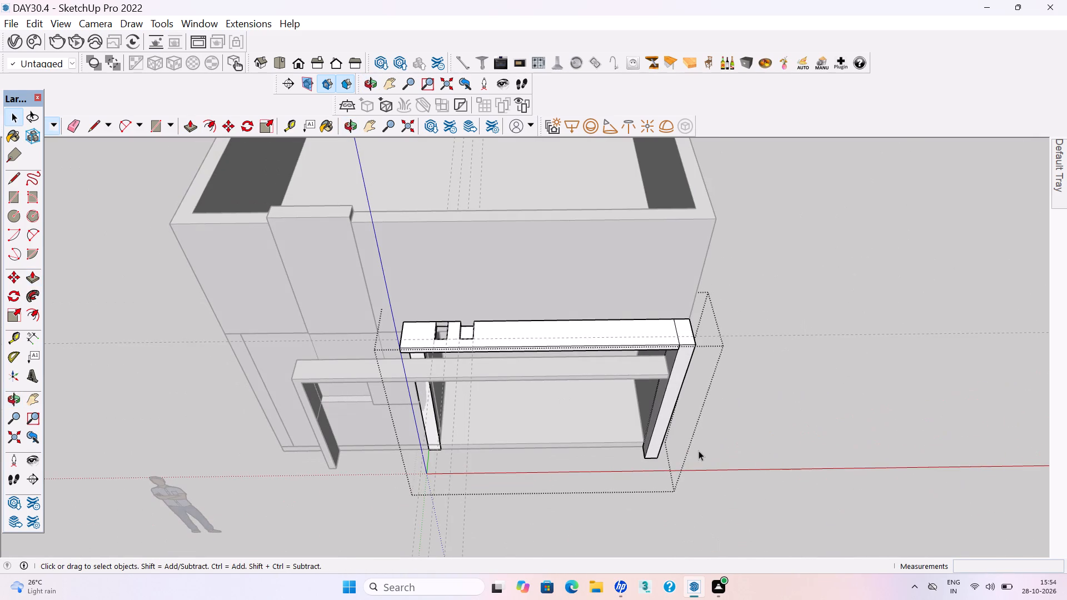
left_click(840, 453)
Place two crosswise guides on the rear beam beyond the second recess, about 7 1/4" from its edge and about 7 1/2" further.
scroll(485, 314, "up", 11)
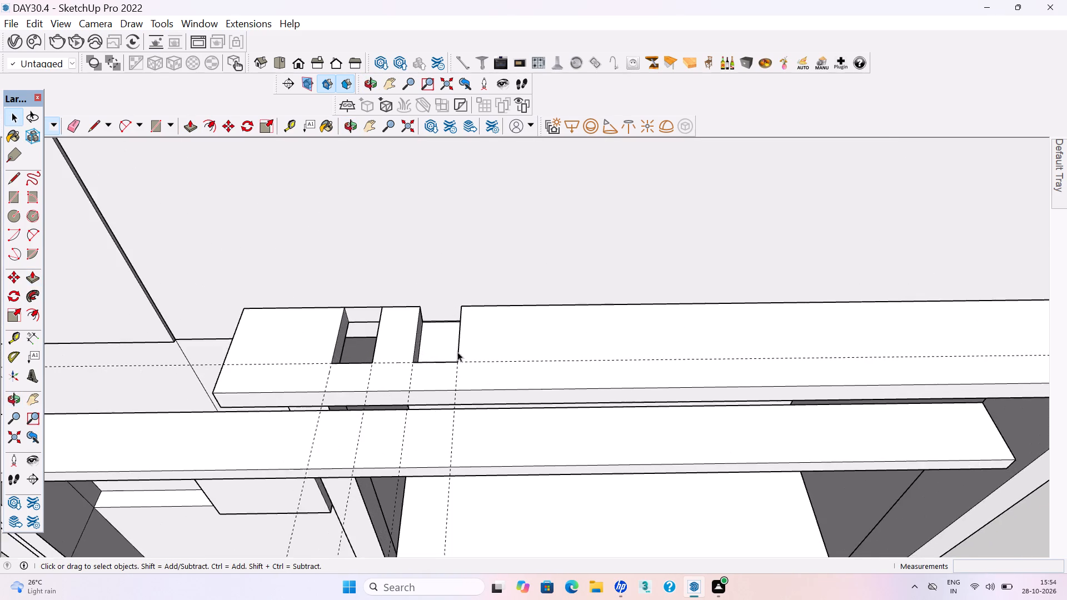
scroll(457, 352, "up", 3)
middle_click_drag(418, 333, 449, 393)
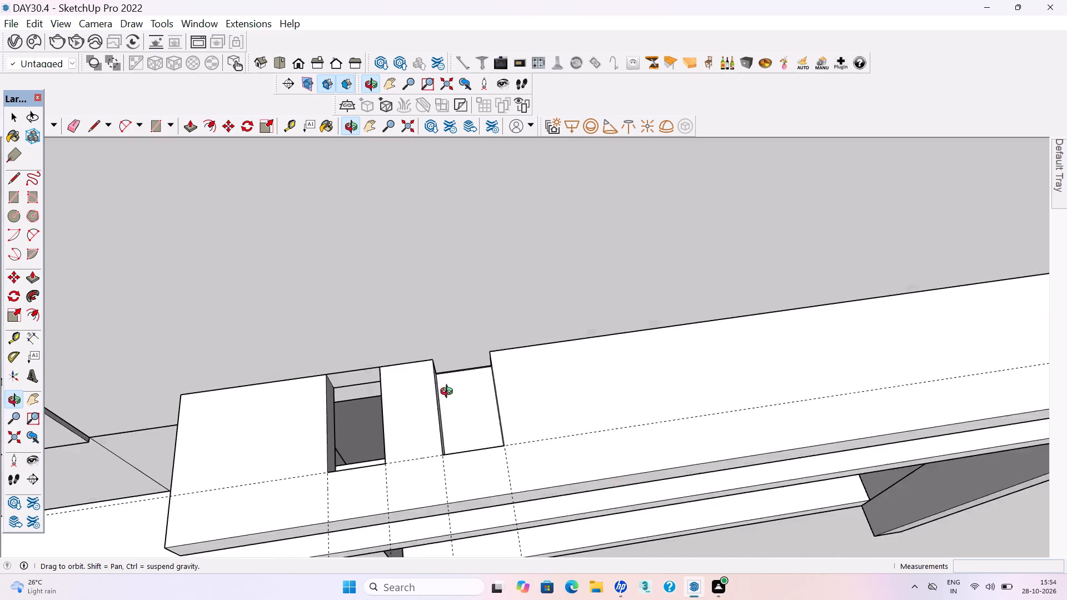
middle_click_drag(449, 393, 430, 417)
scroll(363, 380, "down", 7)
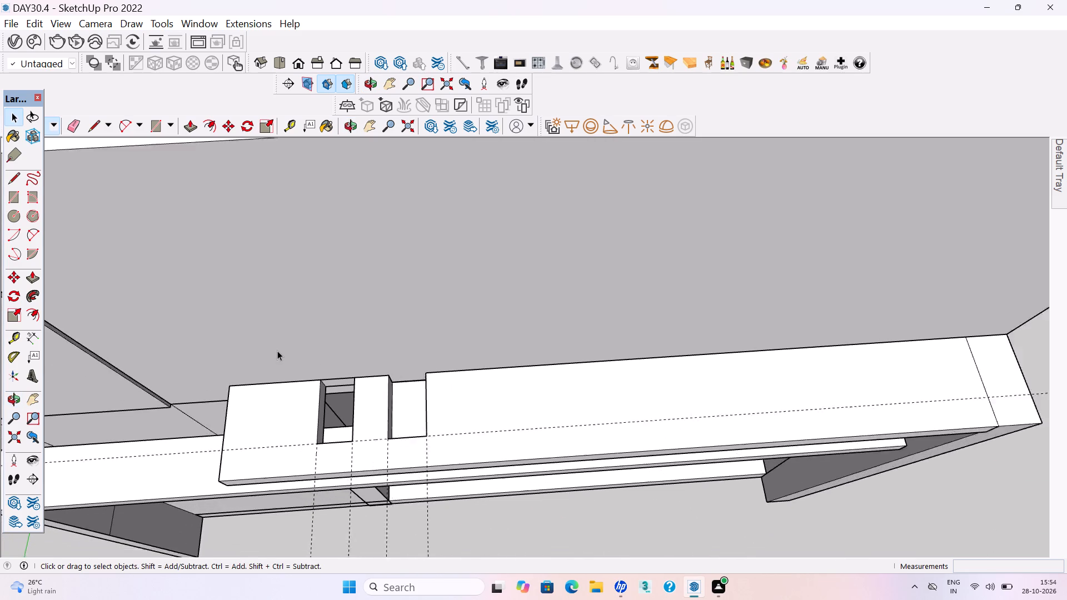
scroll(277, 351, "down", 1)
key("t")
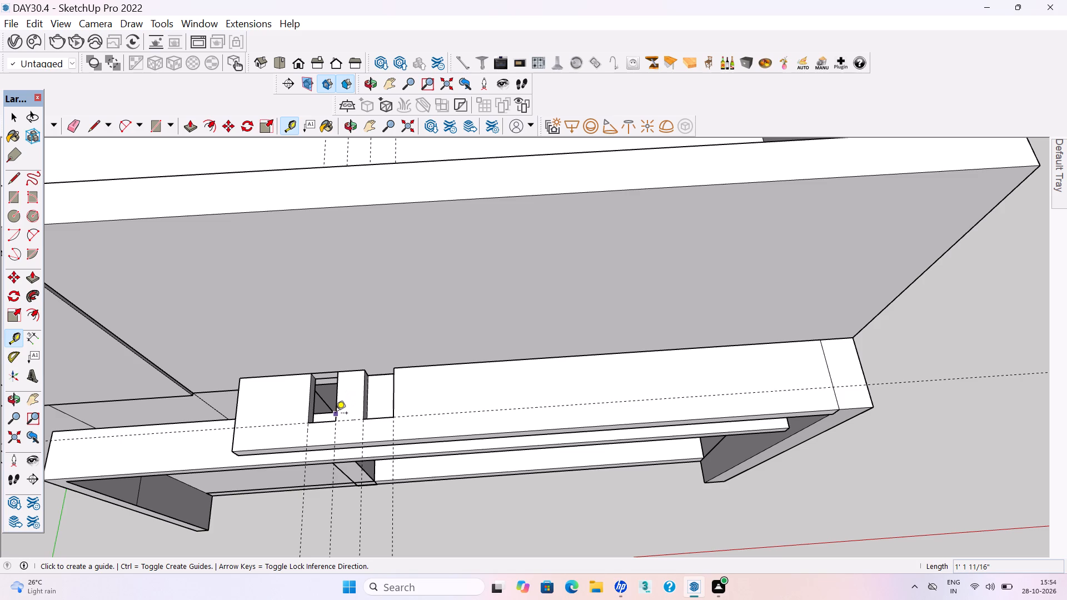
left_click(397, 394)
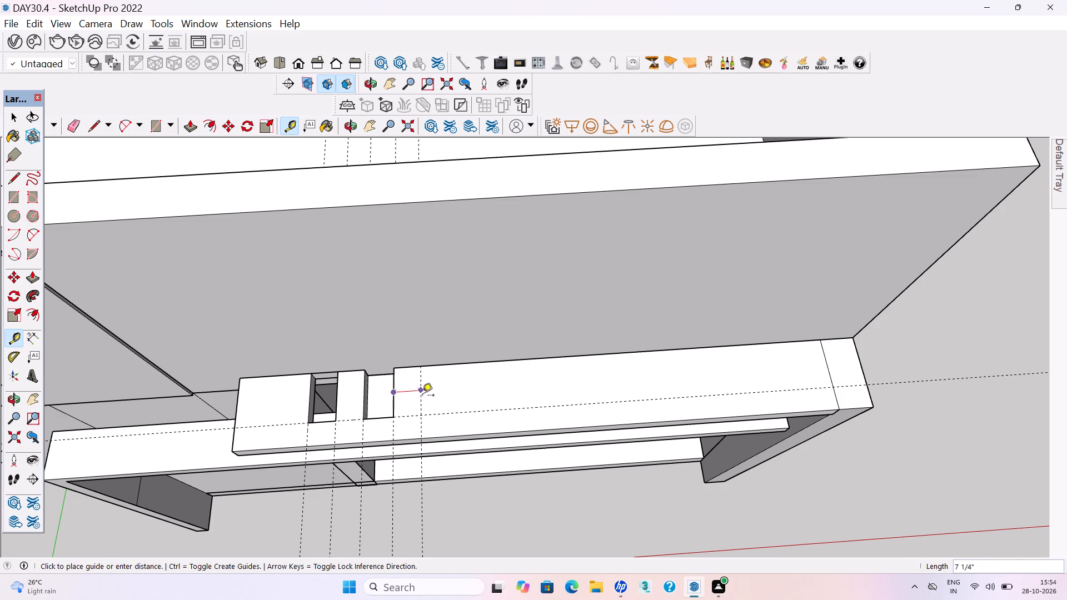
left_click(422, 396)
left_click(421, 394)
left_click(451, 392)
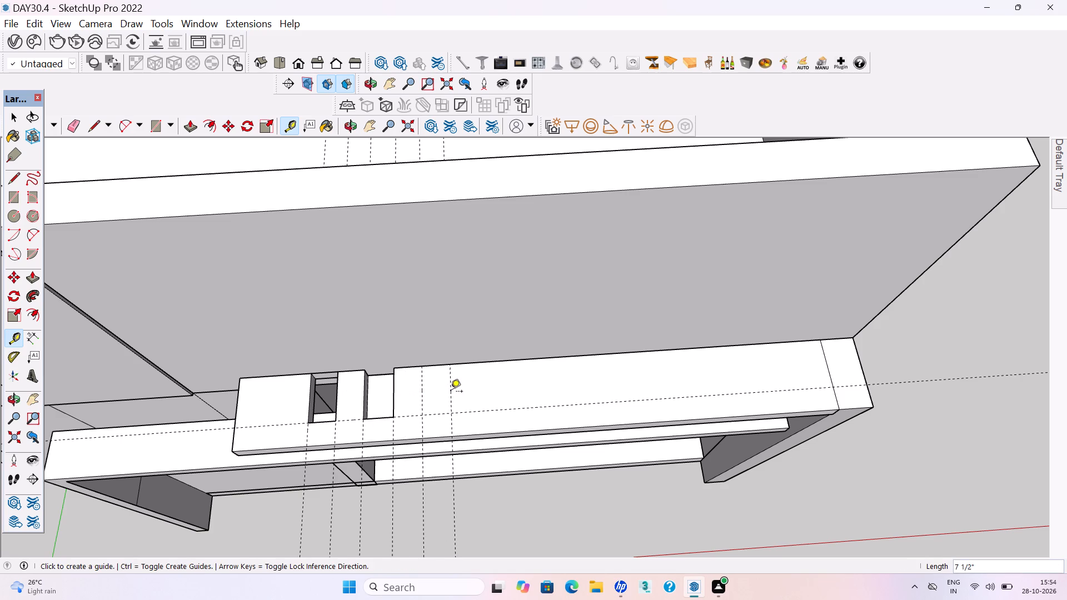
Open the rear beam group and draw the third opening's rectangle between the two new crosswise guides, from the beam's back edge to the lengthwise guide.
key("space")
double_click(440, 402)
left_click(437, 398)
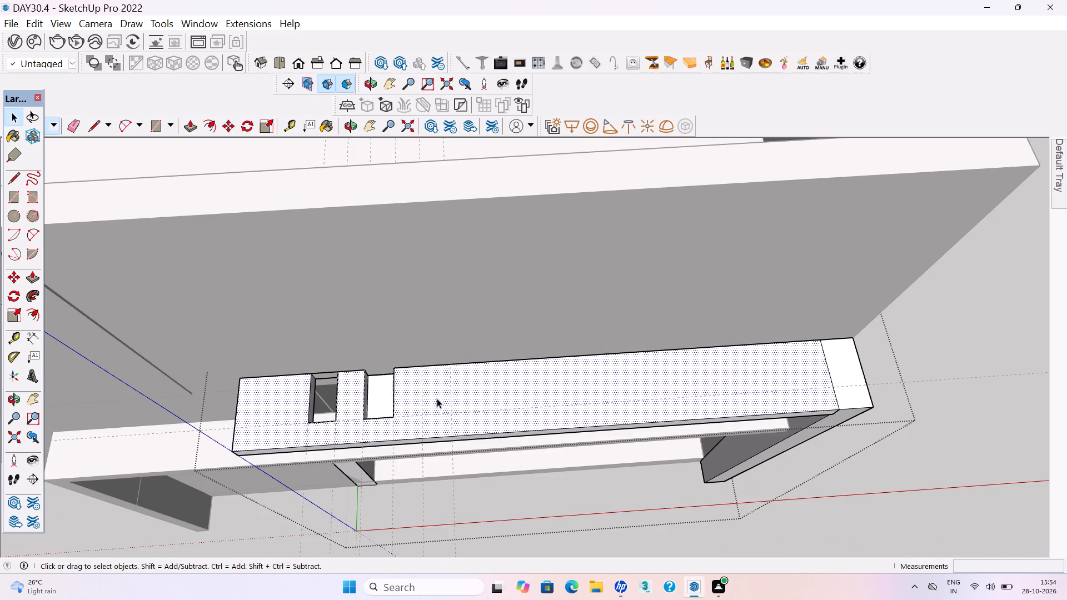
scroll(438, 401, "up", 7)
key("r")
left_click(404, 329)
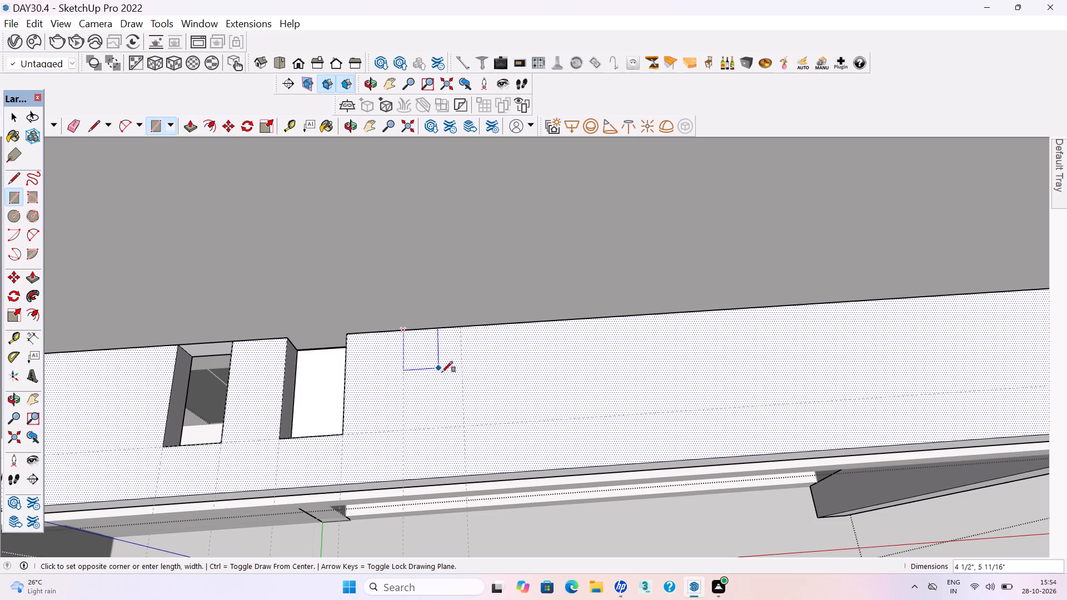
left_click(462, 427)
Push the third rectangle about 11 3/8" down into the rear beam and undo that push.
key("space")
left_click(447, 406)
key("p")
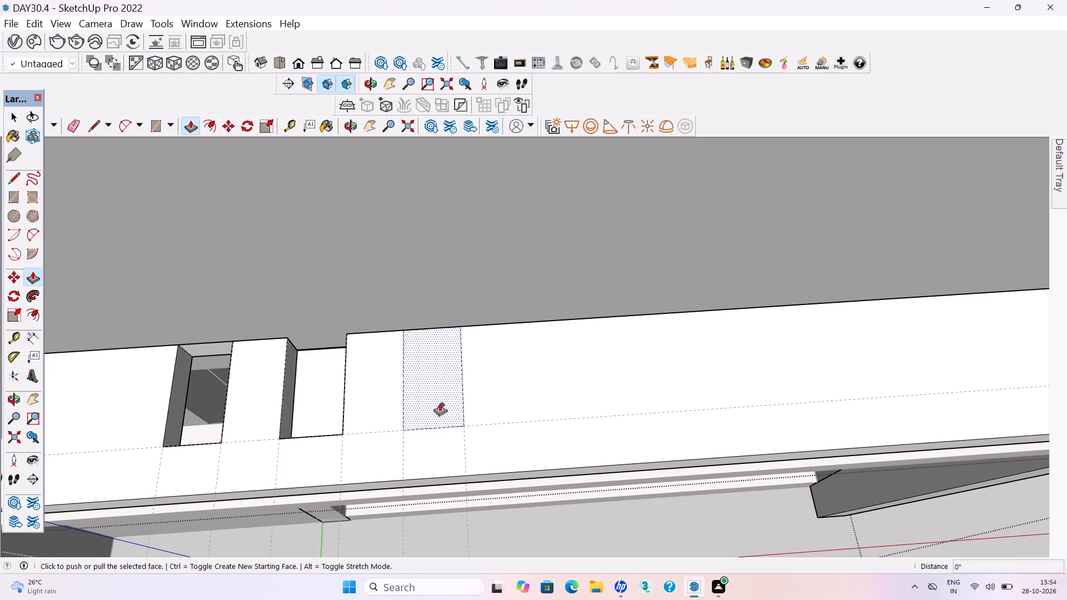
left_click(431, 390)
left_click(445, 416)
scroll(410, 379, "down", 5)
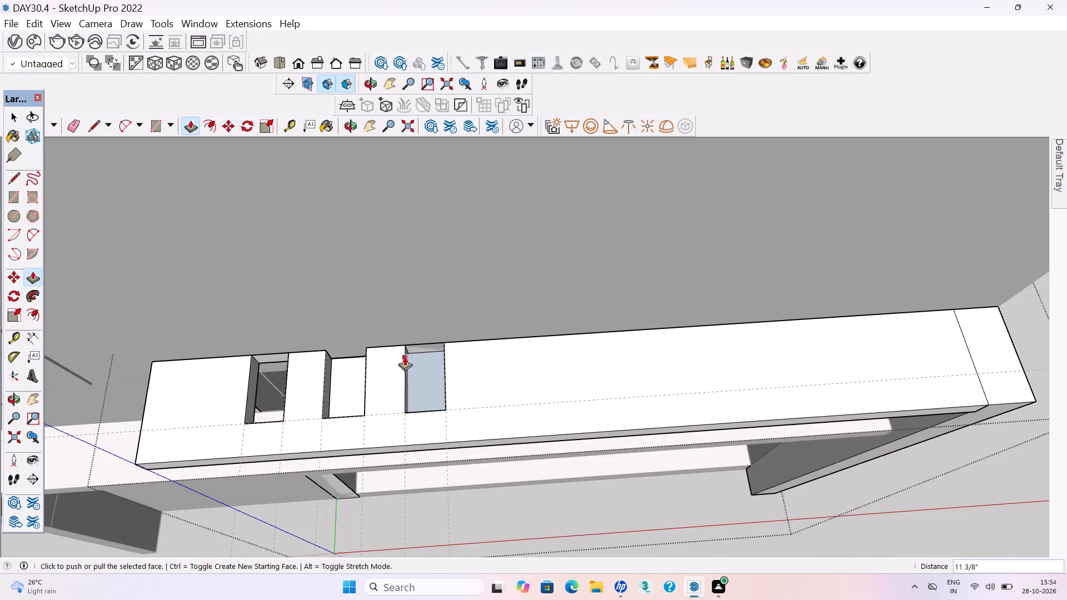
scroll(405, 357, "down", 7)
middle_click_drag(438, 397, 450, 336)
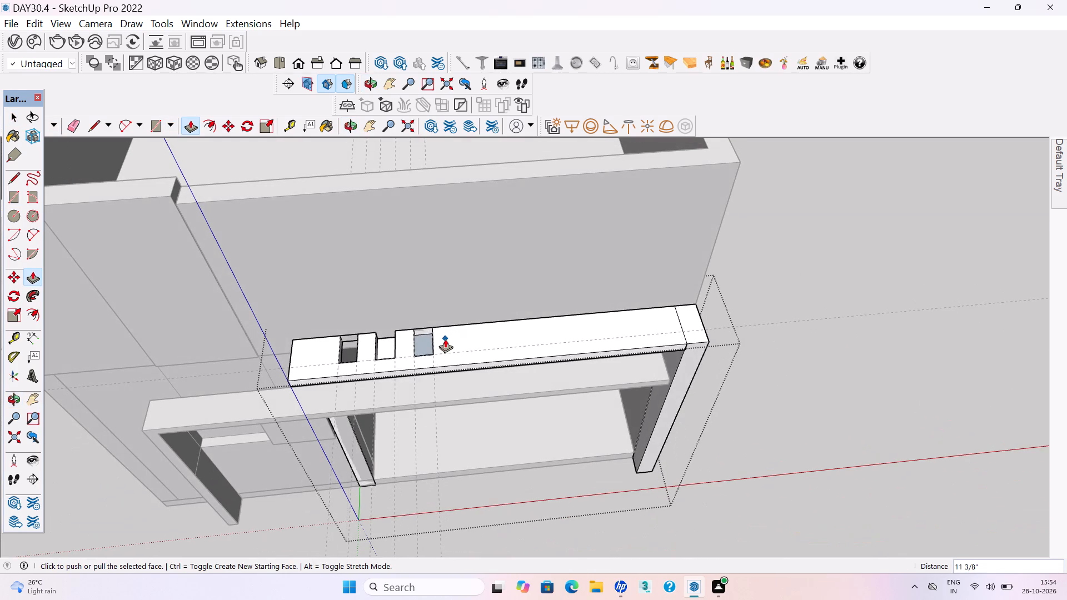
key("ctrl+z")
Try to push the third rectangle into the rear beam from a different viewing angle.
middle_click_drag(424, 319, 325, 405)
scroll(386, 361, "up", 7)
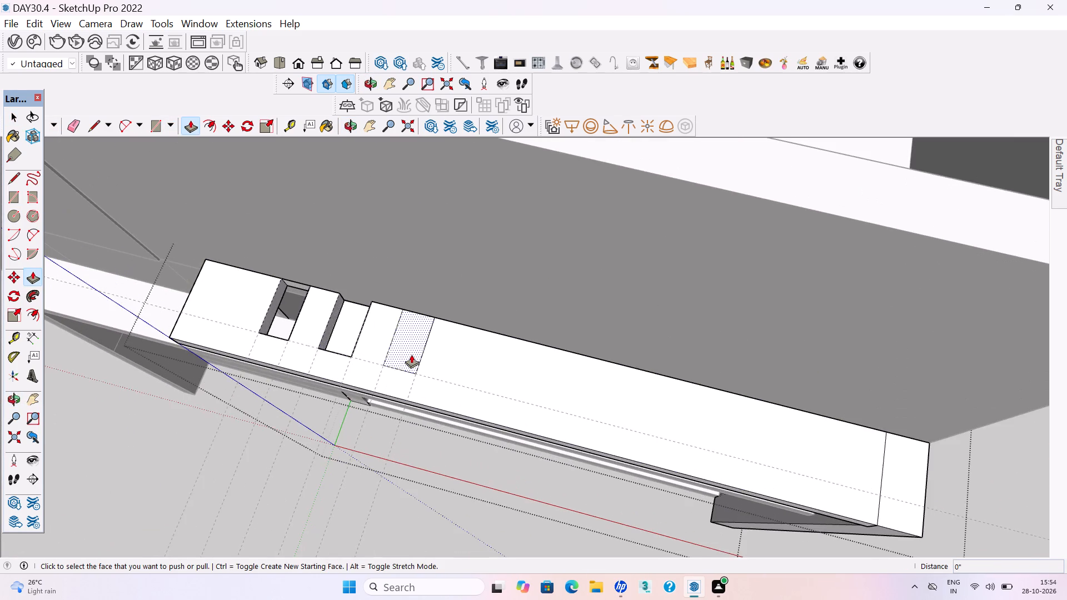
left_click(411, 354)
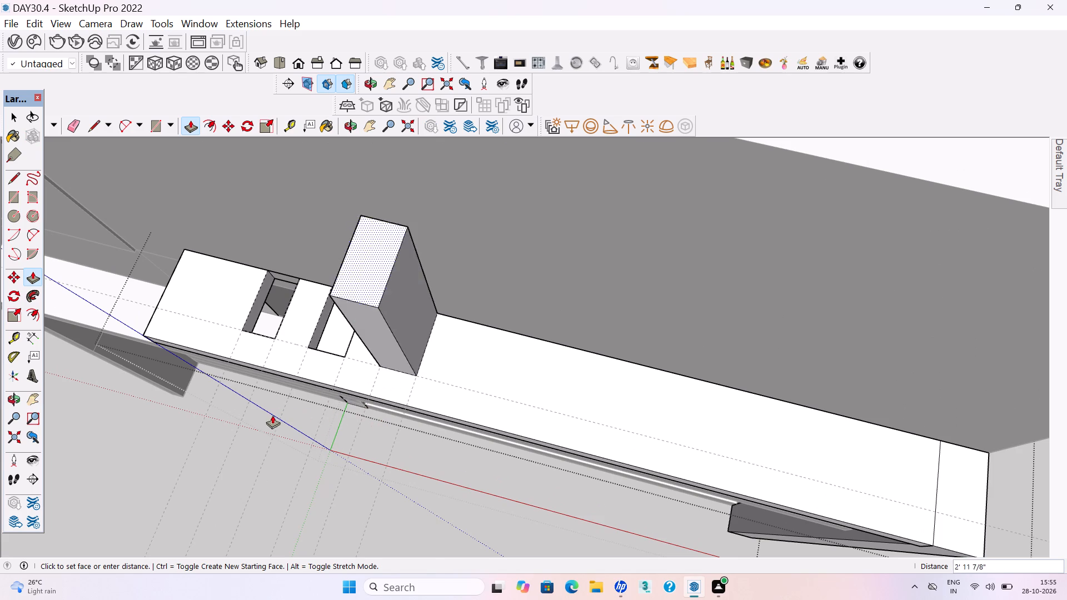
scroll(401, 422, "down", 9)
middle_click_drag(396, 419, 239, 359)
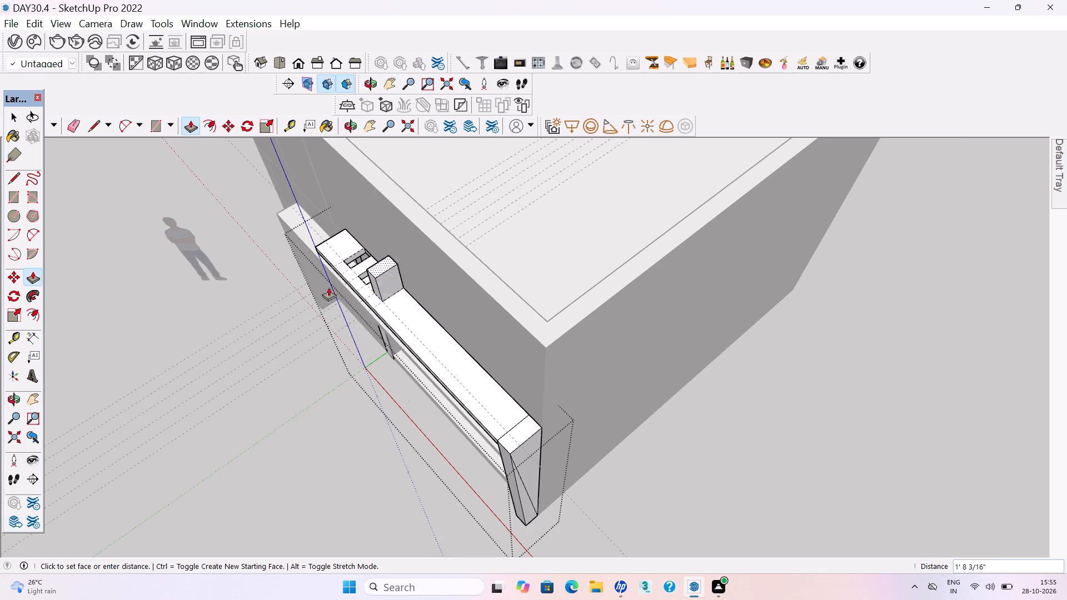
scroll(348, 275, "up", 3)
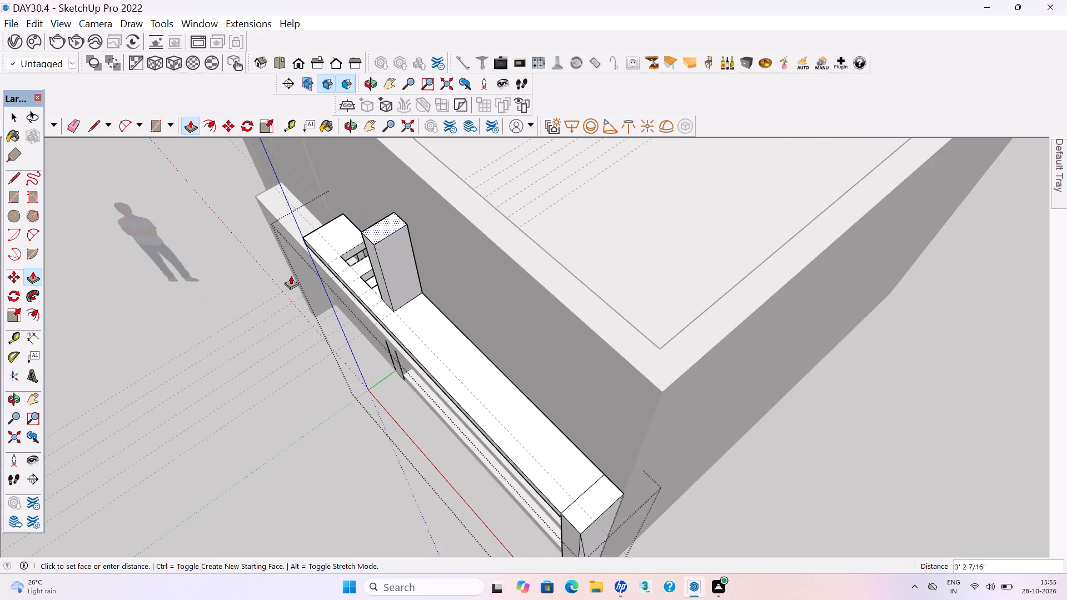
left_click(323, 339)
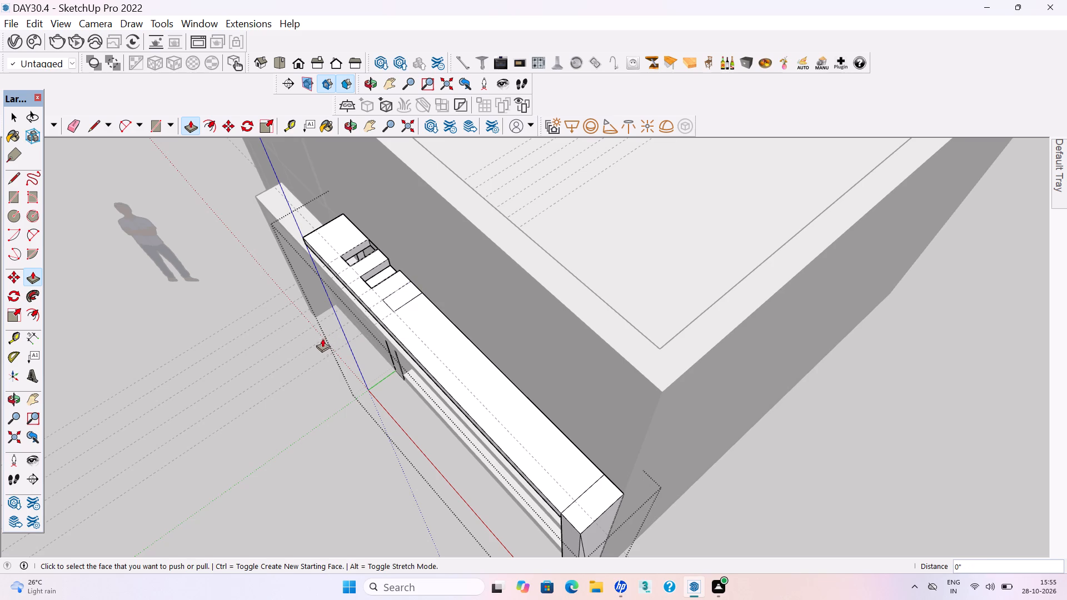
Push the third rectangle about 4" down through the rear beam, leave the group and save the model.
scroll(342, 292, "up", 9)
left_click(449, 314)
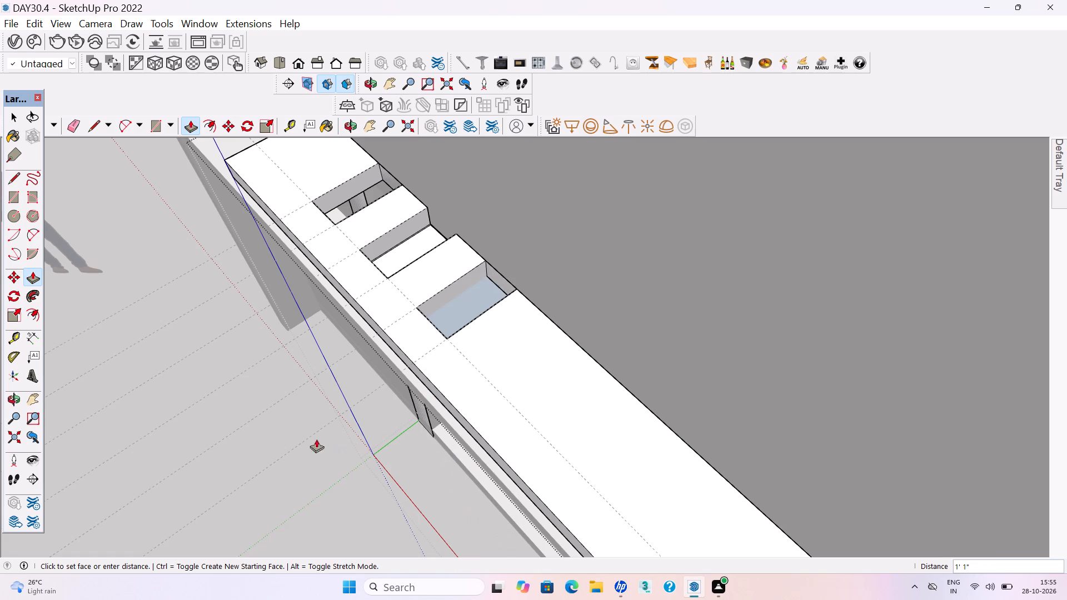
left_click(387, 342)
scroll(331, 326, "down", 10)
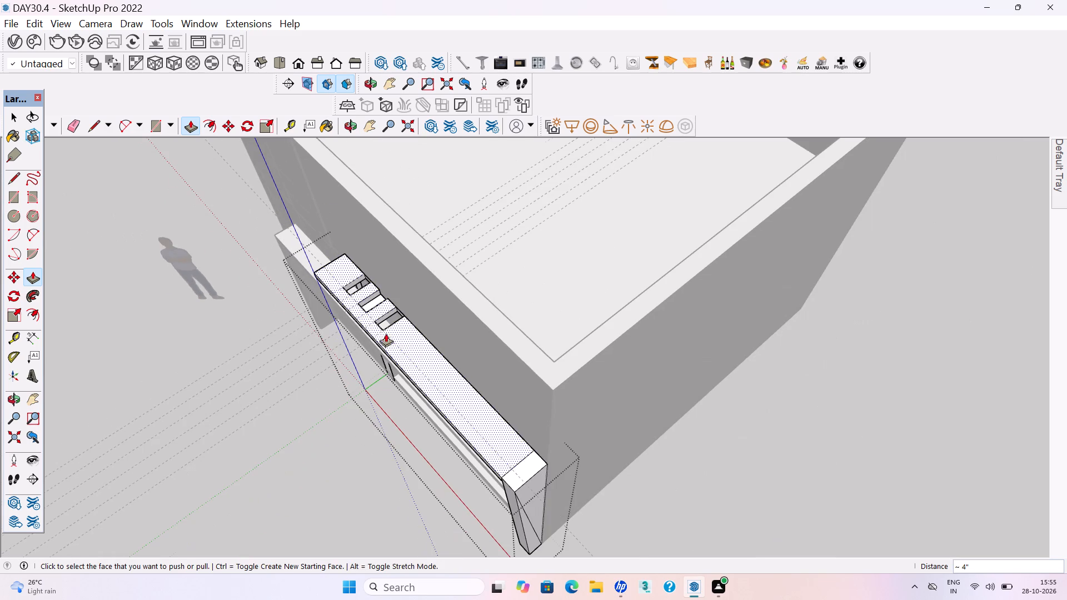
key("space")
left_click(696, 479)
key("ctrl+s")
Place two crosswise guides on the rear beam beyond the third opening, spaced about 9" apart.
scroll(356, 395, "down", 1)
middle_click_drag(366, 375, 522, 369)
scroll(488, 387, "up", 6)
middle_click_drag(469, 401, 548, 400)
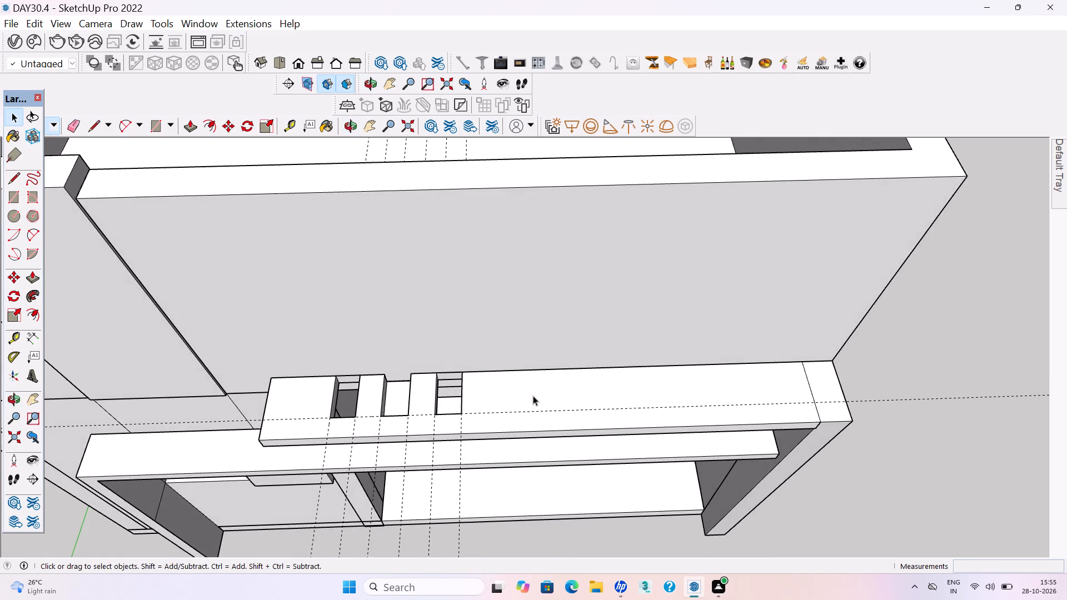
scroll(532, 406, "up", 3)
key("t")
left_click(437, 398)
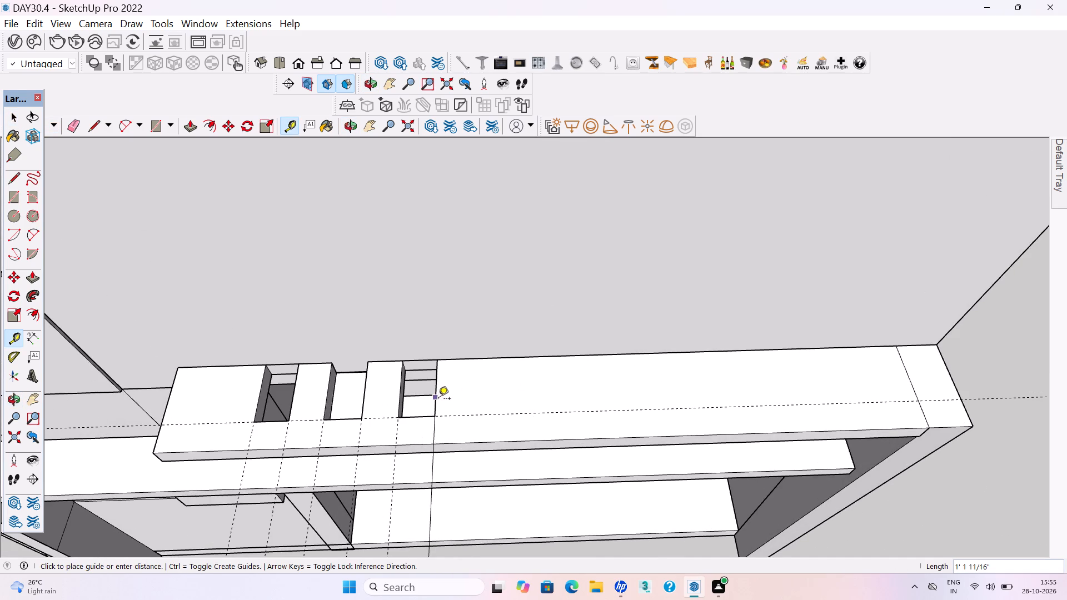
left_click(472, 401)
left_click(473, 393)
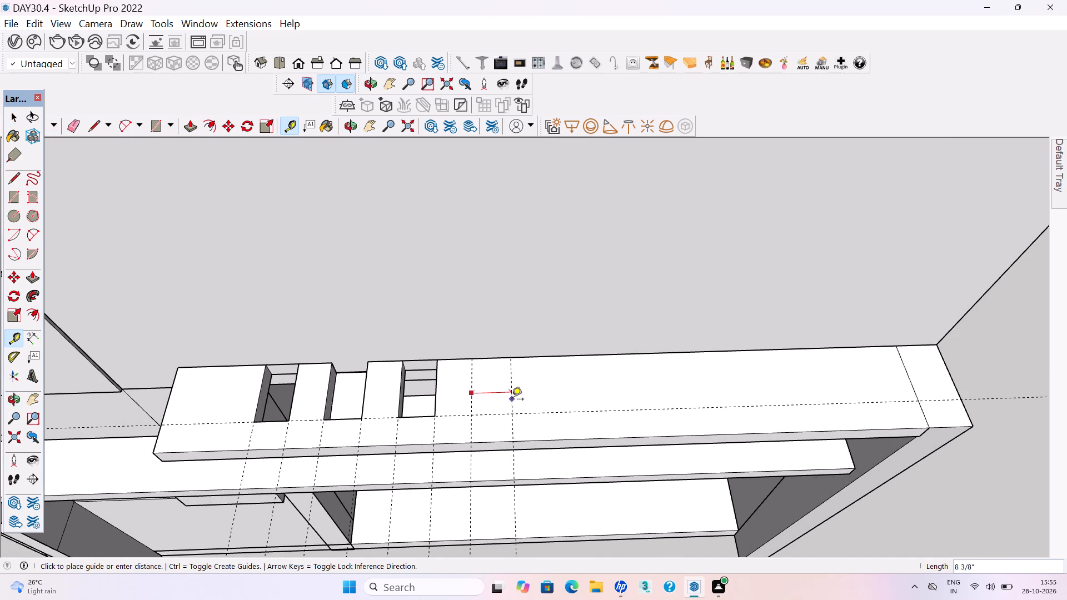
left_click(512, 400)
Reopen the rear beam group and draw a rectangle about 9 3/16" by 1' 1 11/16" between the new guides.
key("space")
double_click(500, 403)
left_click(497, 400)
key("r")
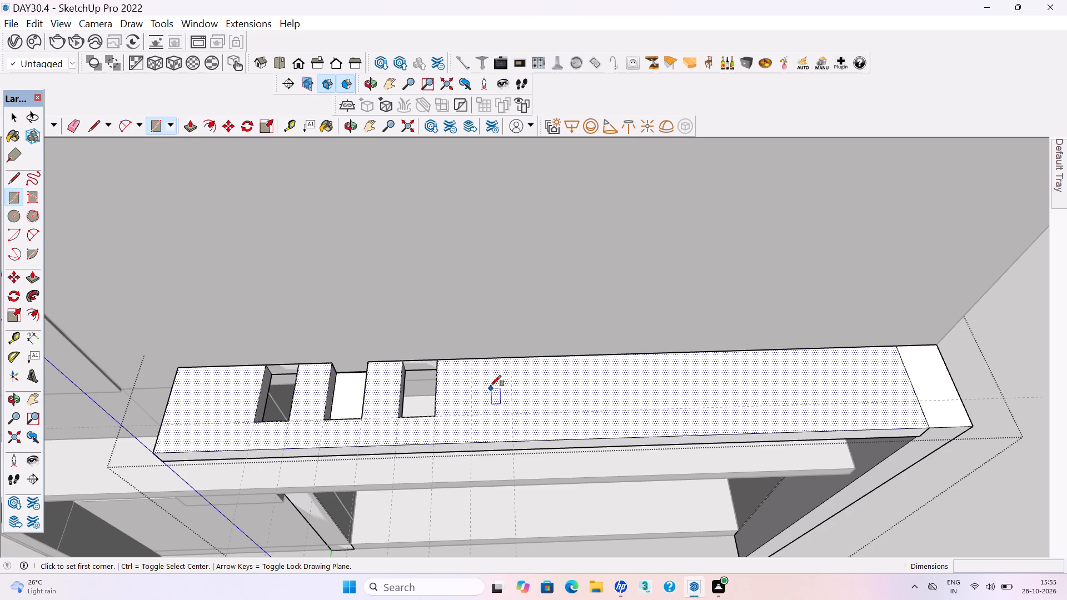
left_click(472, 361)
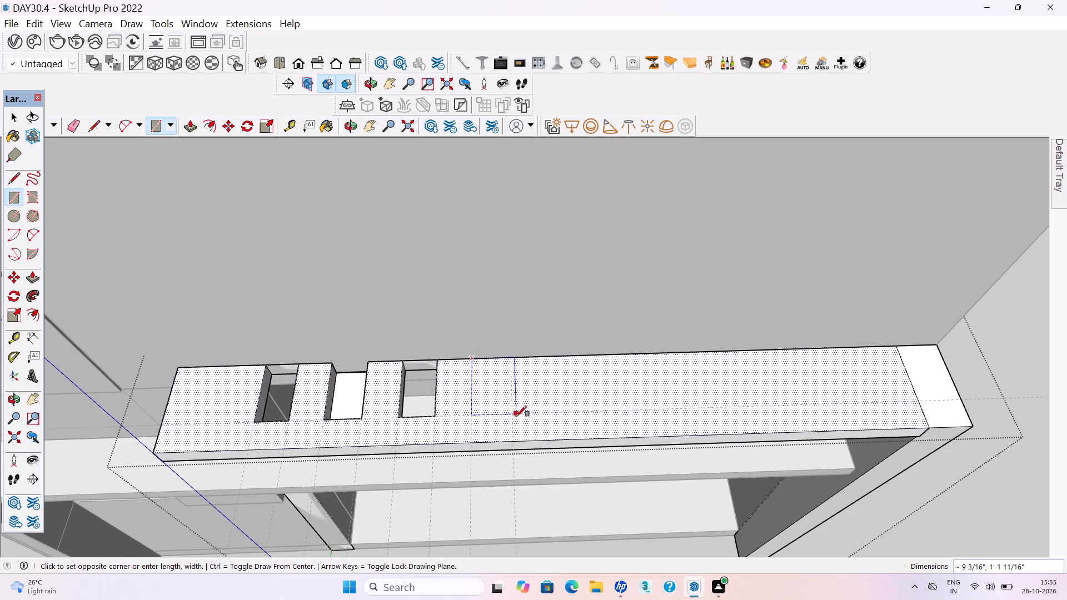
left_click(514, 415)
Push the fourth rectangle about 4" down through the rear beam, leave the group and save the model.
key("space")
left_click(482, 402)
scroll(471, 373, "down", 2)
middle_click_drag(535, 382, 525, 383)
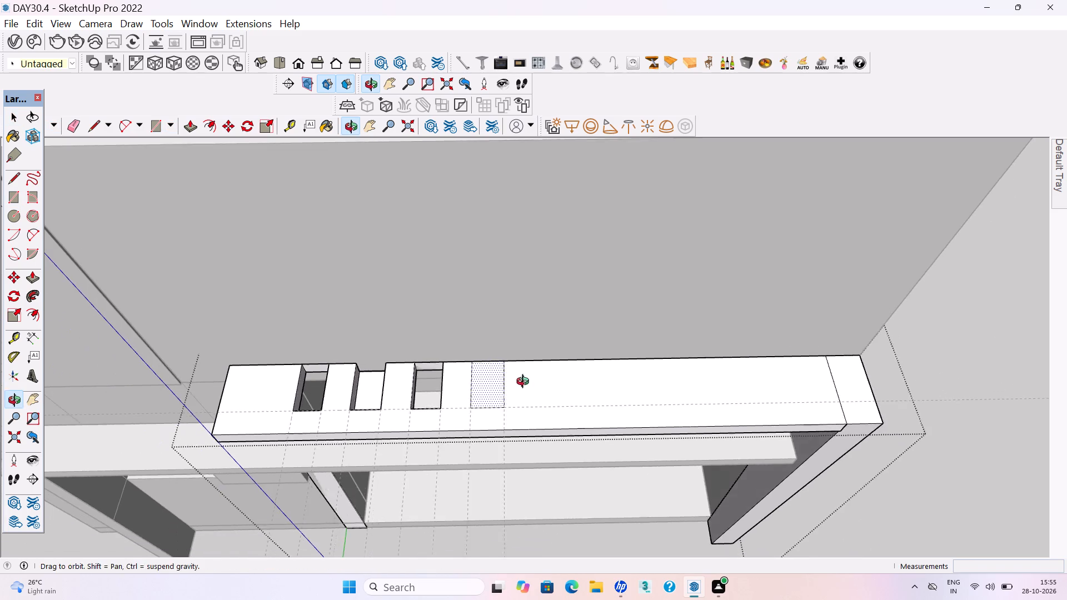
middle_click_drag(525, 383, 476, 372)
key("p")
left_click(455, 375)
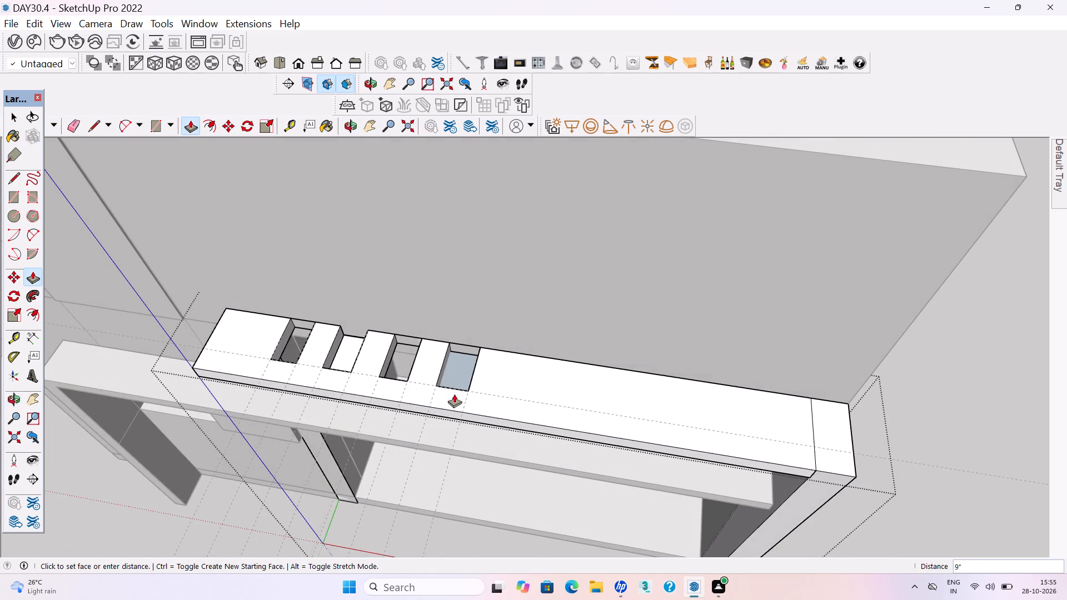
left_click(422, 411)
scroll(408, 407, "down", 3)
key("space")
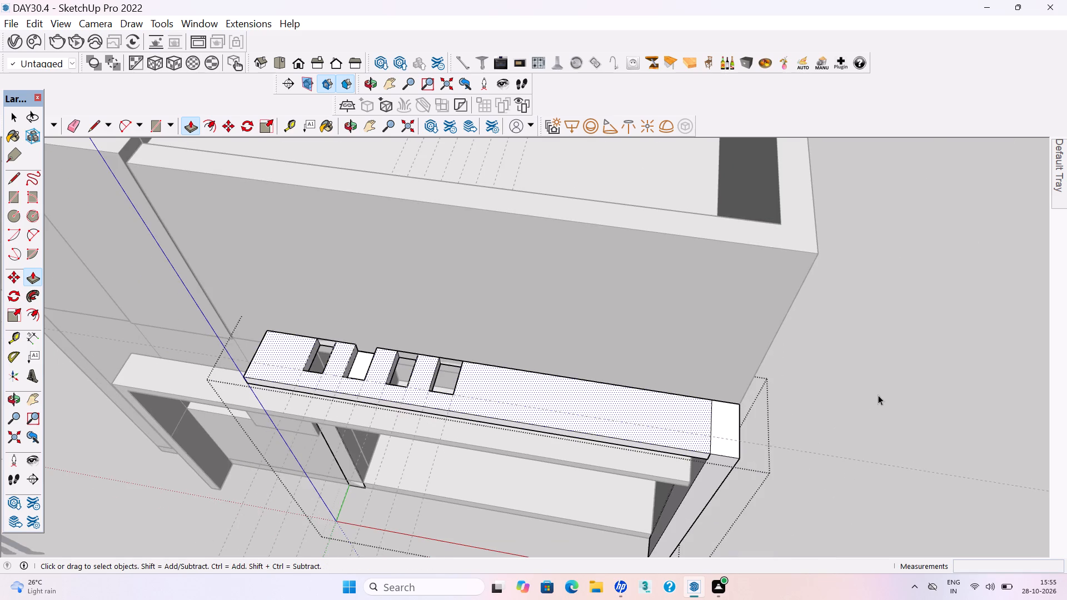
left_click(879, 392)
key("ctrl+s")
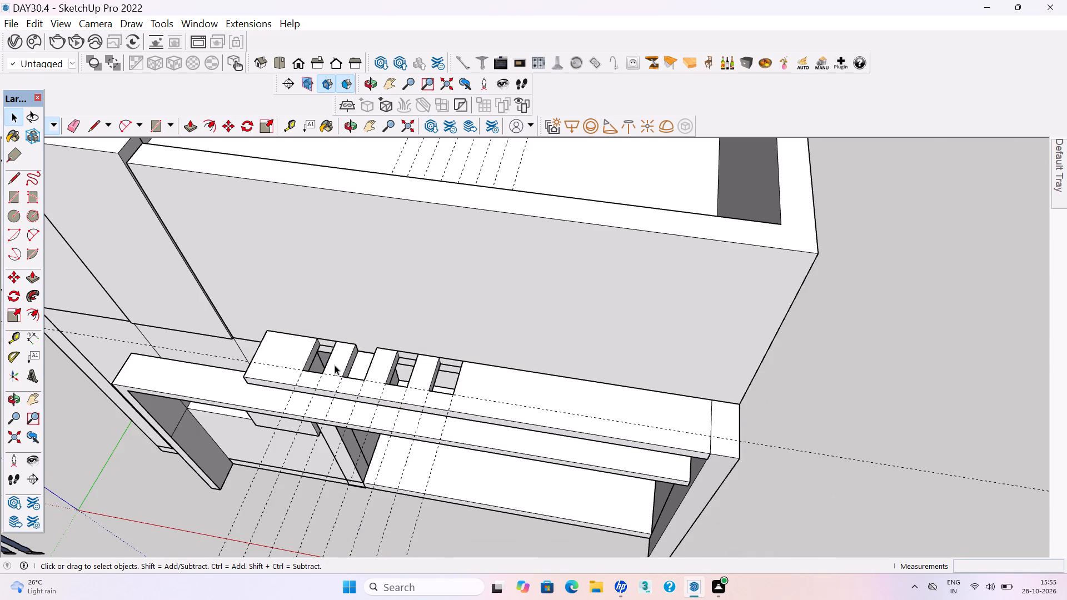
Place two crosswise guides on the rear beam, about 7 9/16" beyond the fourth opening's edge and about 8 3/4" further.
key("t")
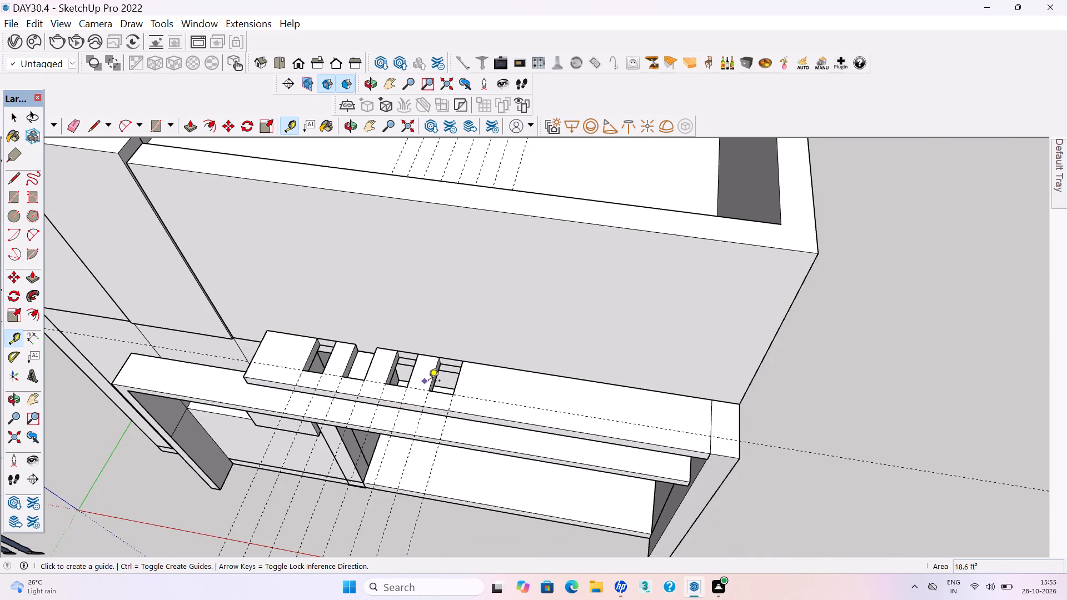
left_click(457, 384)
left_click(479, 387)
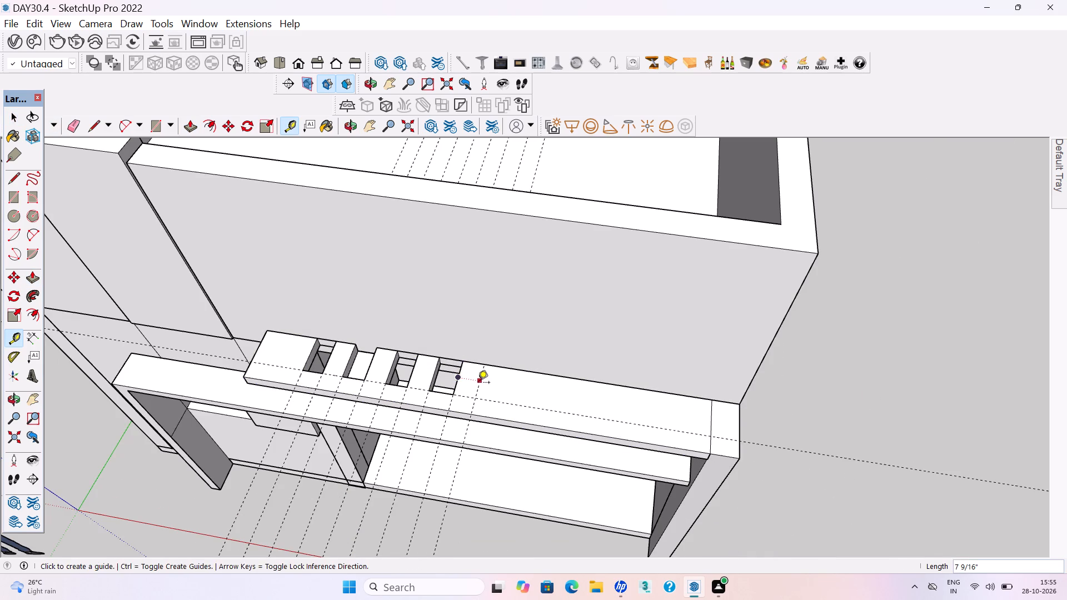
left_click(478, 383)
key("space")
type("T")
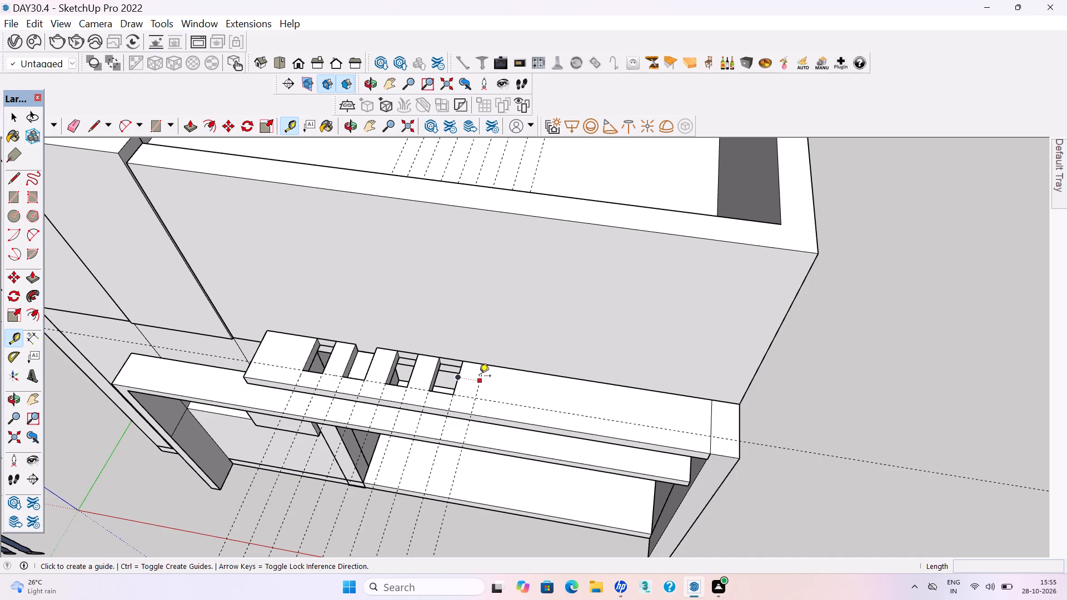
left_click(481, 371)
left_click(505, 387)
key("space")
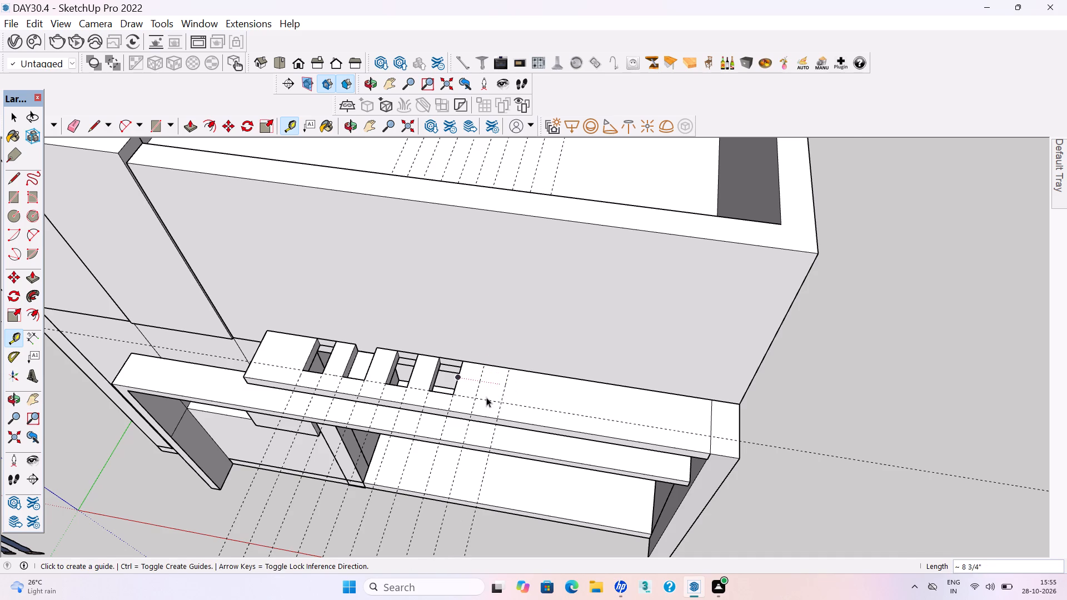
Reopen the rear beam group and draw a rectangle about 8 3/4" by 1' 1" between the newest guides.
scroll(486, 397, "up", 2)
double_click(487, 391)
left_click(488, 387)
scroll(491, 391, "up", 4)
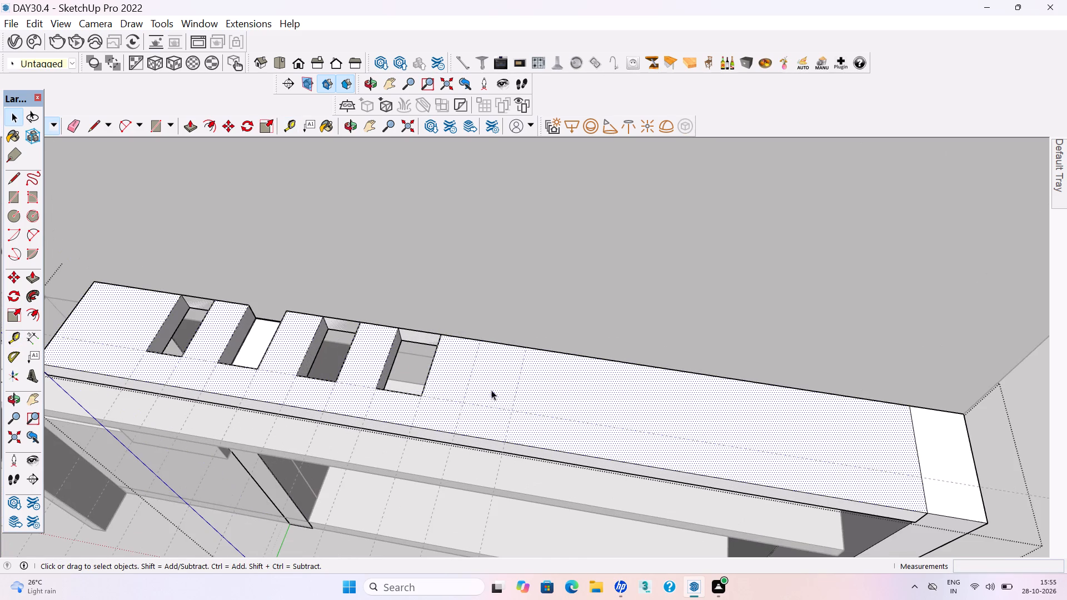
key("r")
left_click(481, 339)
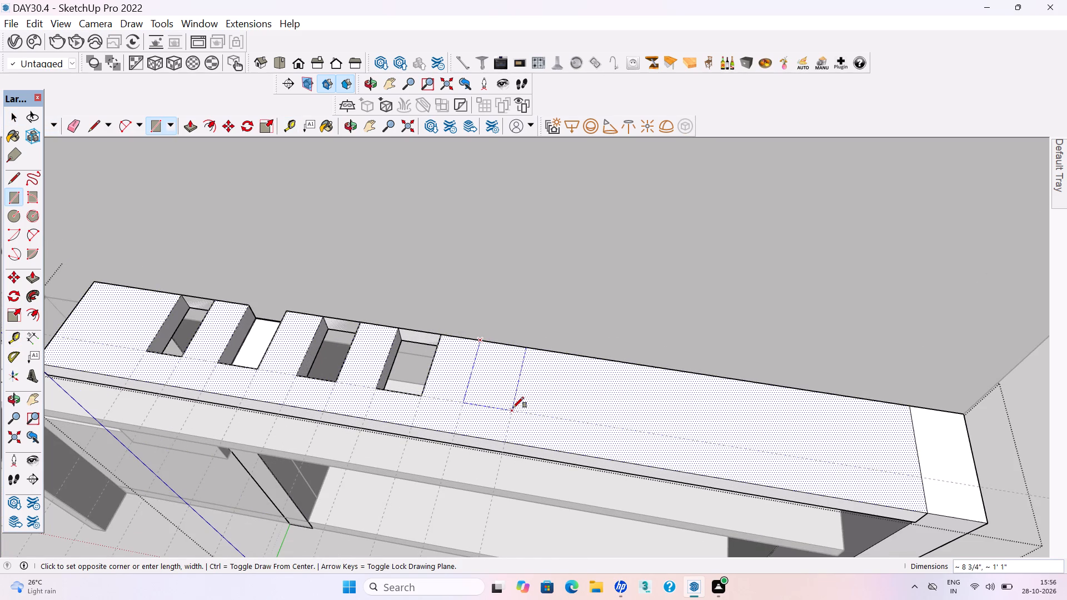
left_click(513, 408)
Push the fifth rectangle about 4" down through the rear beam, leave the group and save the model.
key("space")
left_click(497, 396)
key("p")
left_click(489, 378)
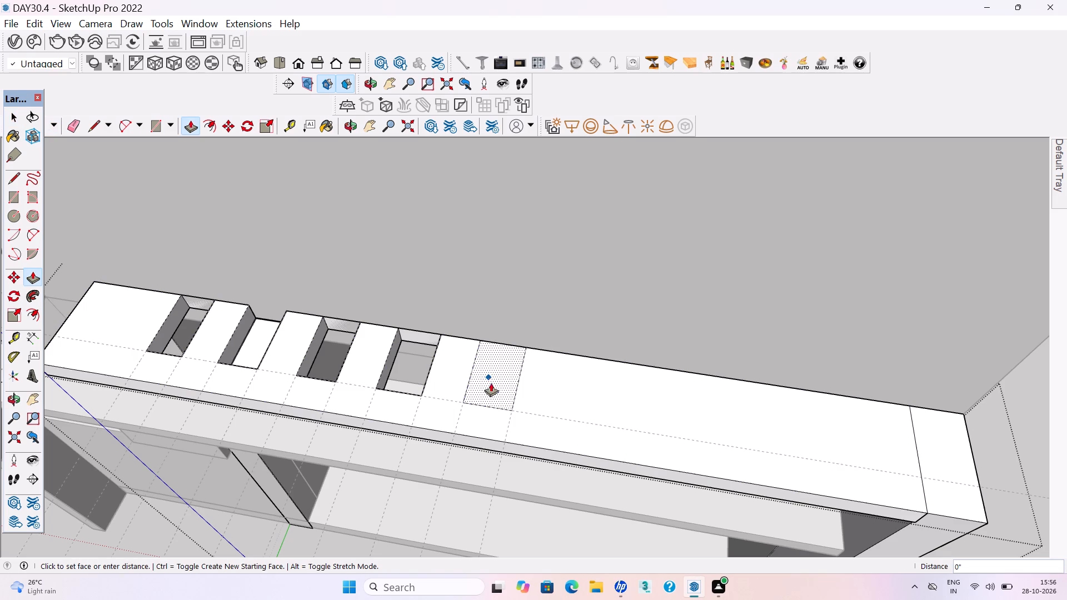
left_click(456, 446)
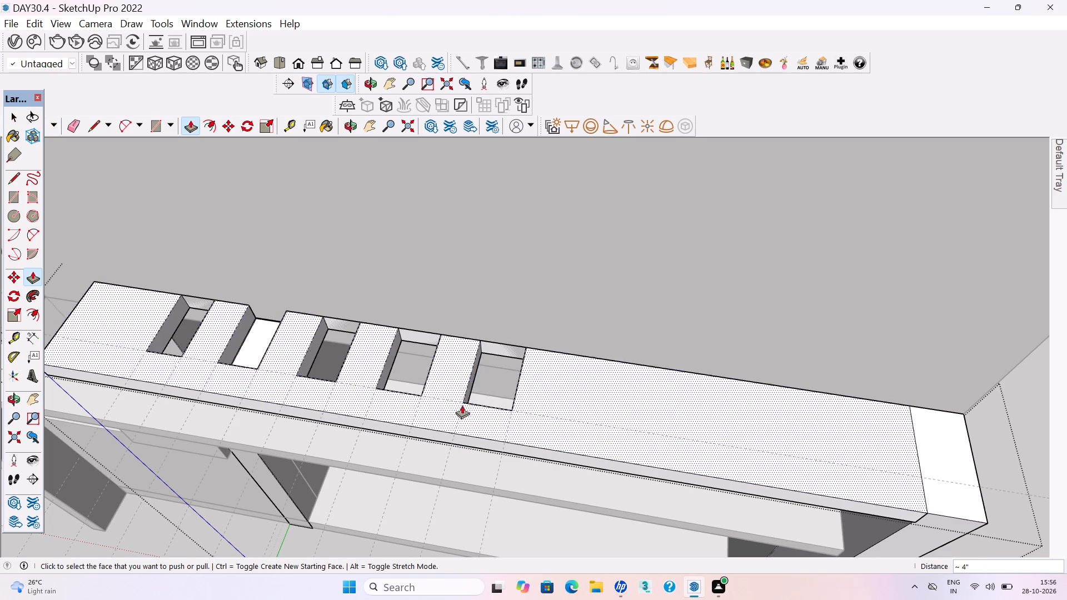
scroll(479, 378, "down", 9)
key("space")
left_click(764, 364)
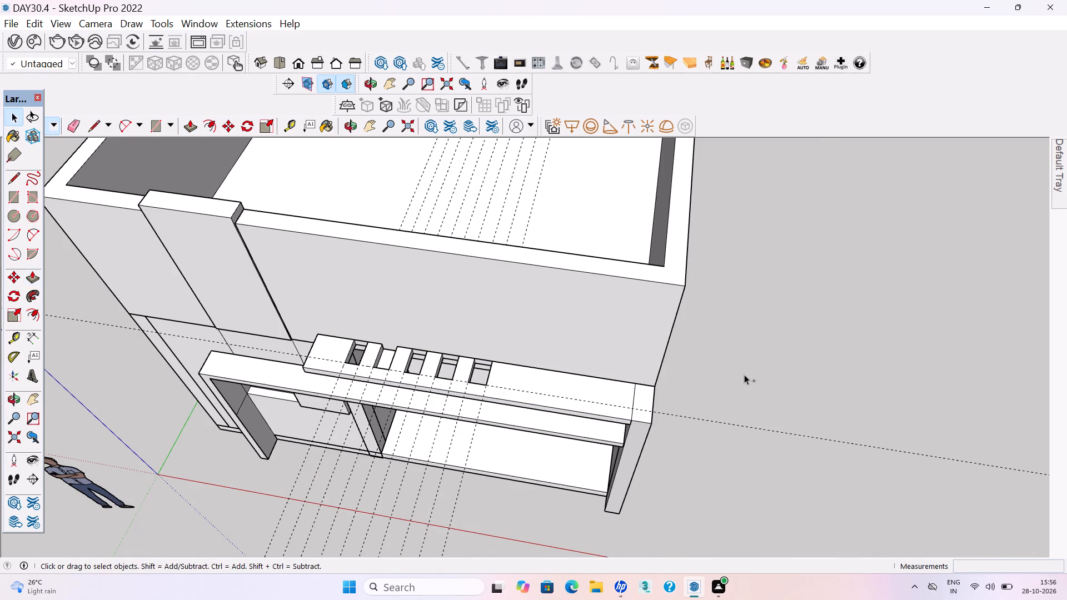
key("ctrl+s")
key("ctrl+s")
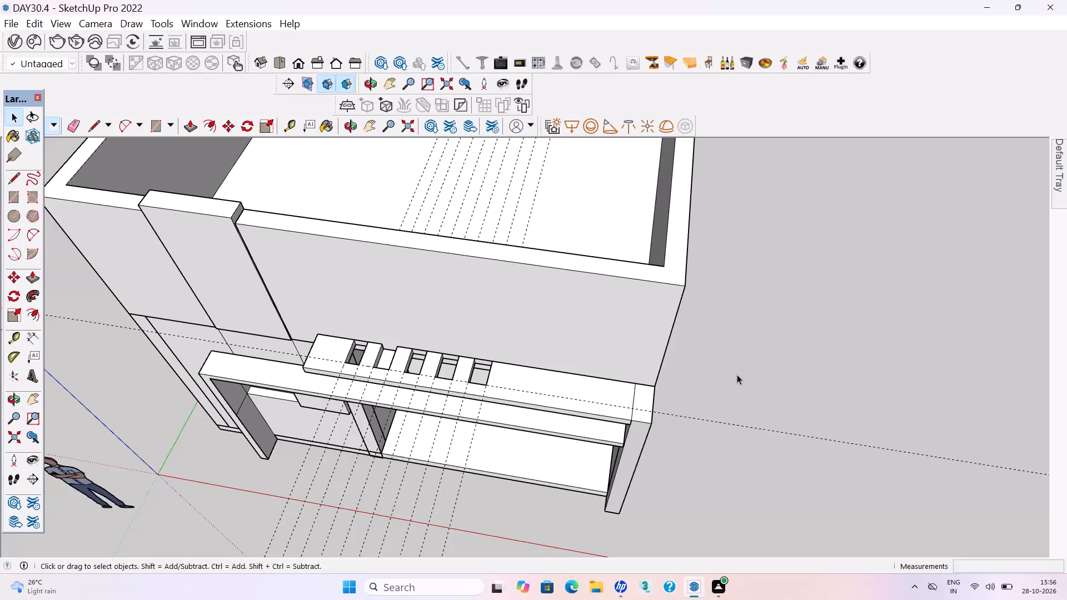
scroll(720, 424, "down", 2)
left_click(747, 497)
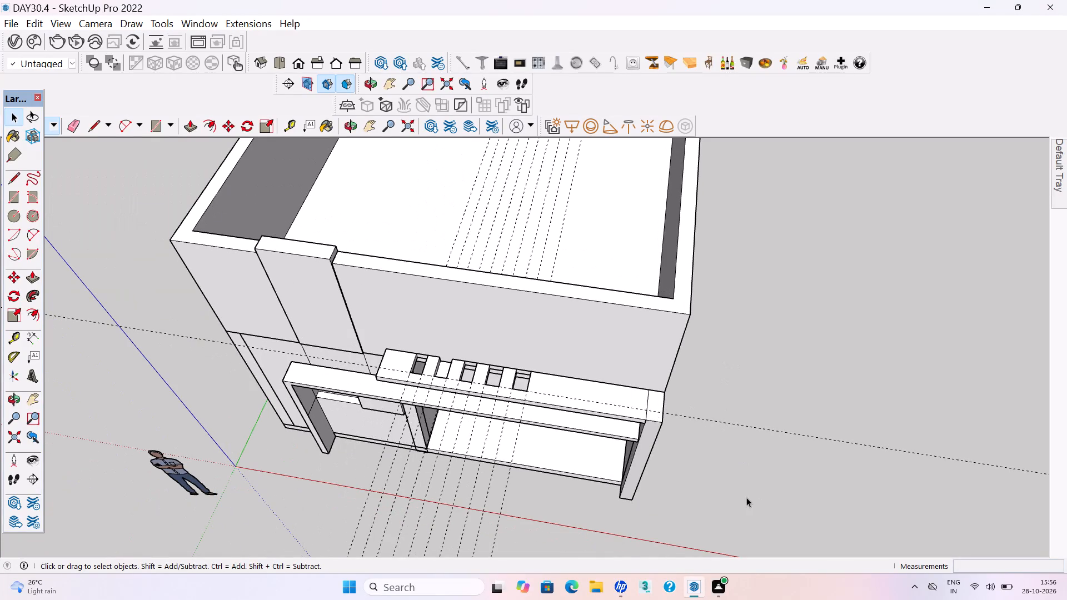
key("ctrl+s")
key("ctrl+s")
Delete all the crosswise guides and the lengthwise guide left over from the first five rear-beam openings.
scroll(572, 423, "down", 3)
middle_click_drag(571, 428, 625, 442)
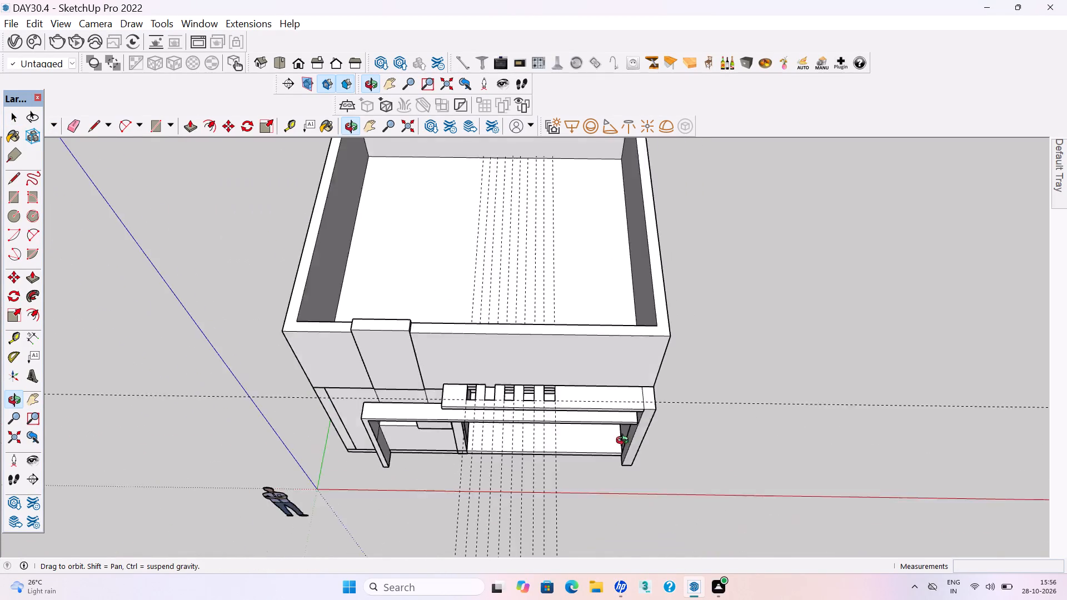
middle_click_drag(625, 442, 746, 306)
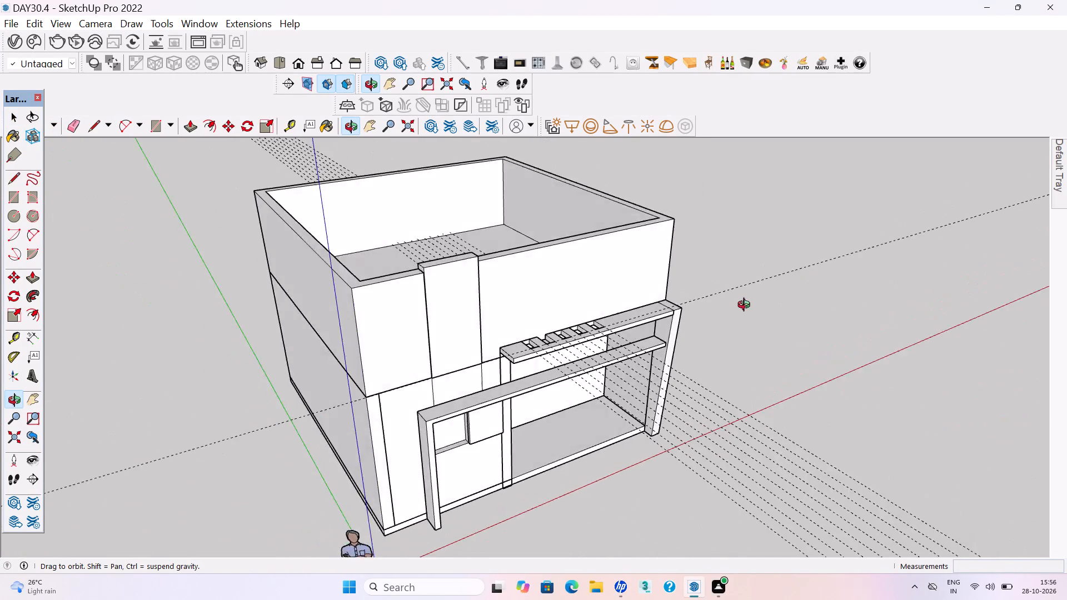
middle_click_drag(746, 306, 725, 309)
scroll(559, 323, "down", 7)
left_click_drag(847, 505, 619, 464)
key("Delete")
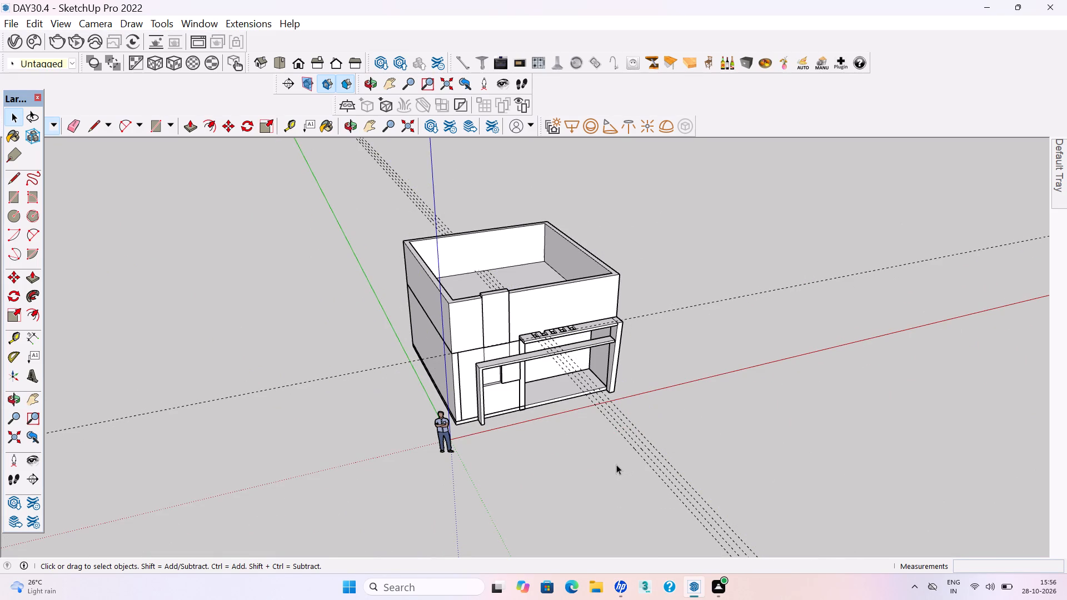
left_click_drag(719, 463, 582, 448)
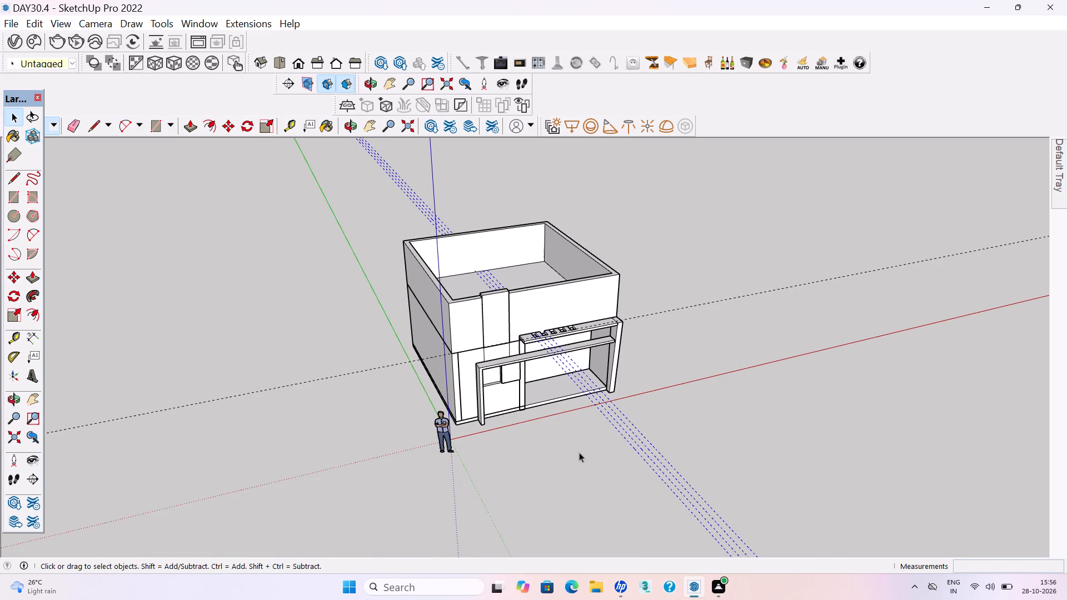
key("Delete")
scroll(596, 489, "down", 3)
middle_click_drag(554, 407, 515, 434)
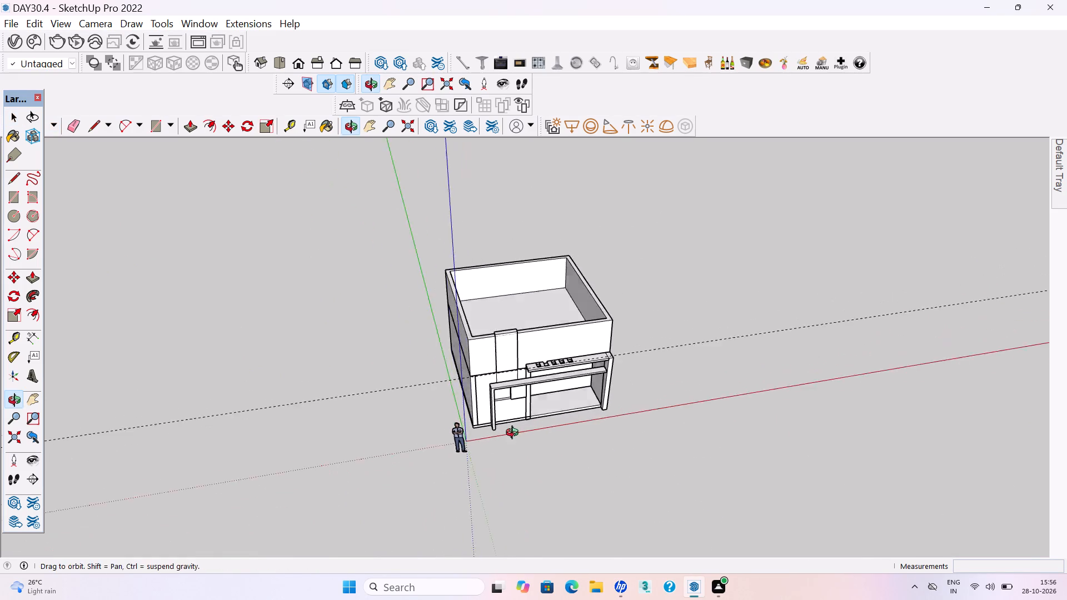
middle_click_drag(515, 434, 487, 445)
left_click_drag(929, 507, 815, 306)
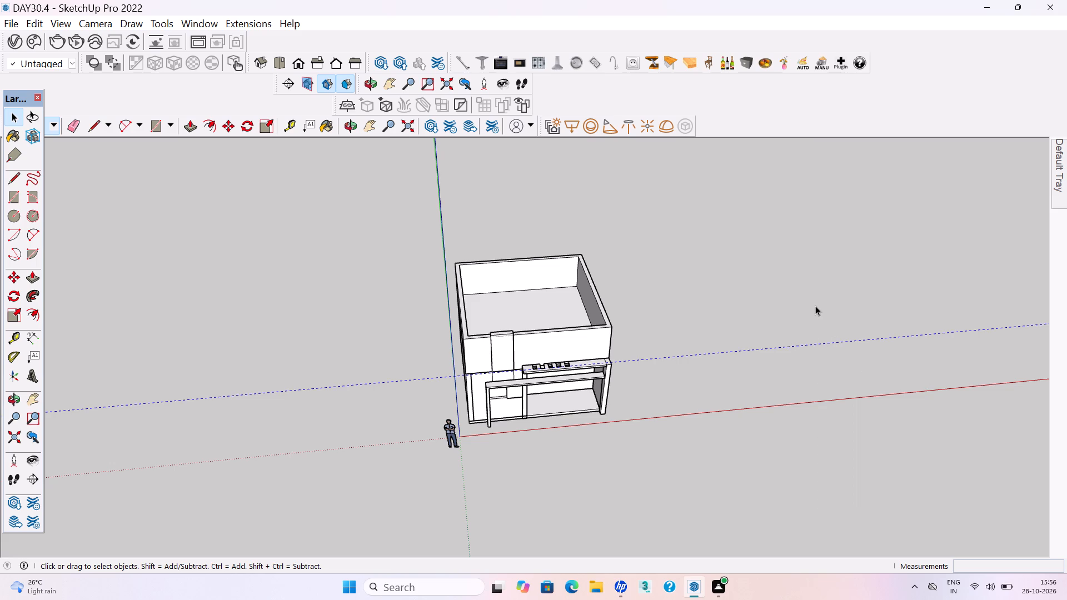
key("Delete")
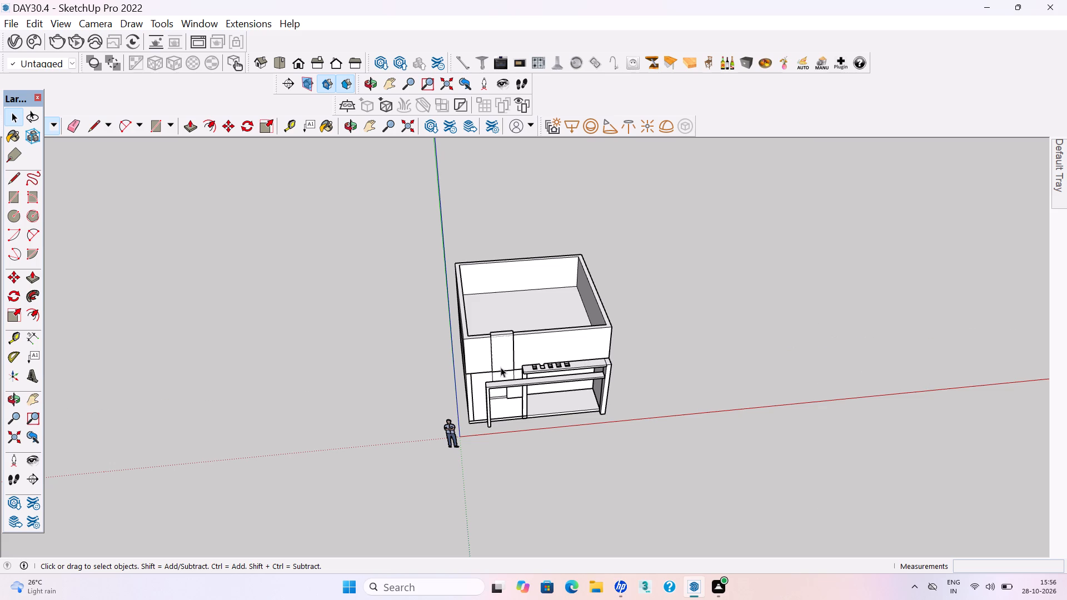
Examine the building's front, checking the tapered-post frame, its two beams and the rear-beam openings.
scroll(499, 367, "up", 4)
middle_click_drag(483, 403, 417, 334)
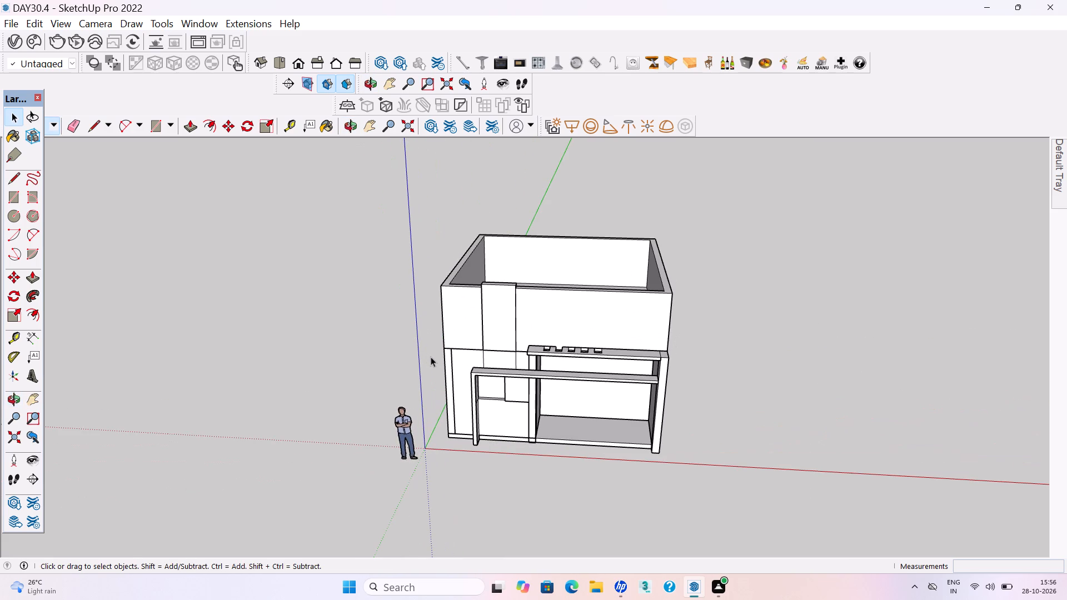
scroll(472, 369, "down", 2)
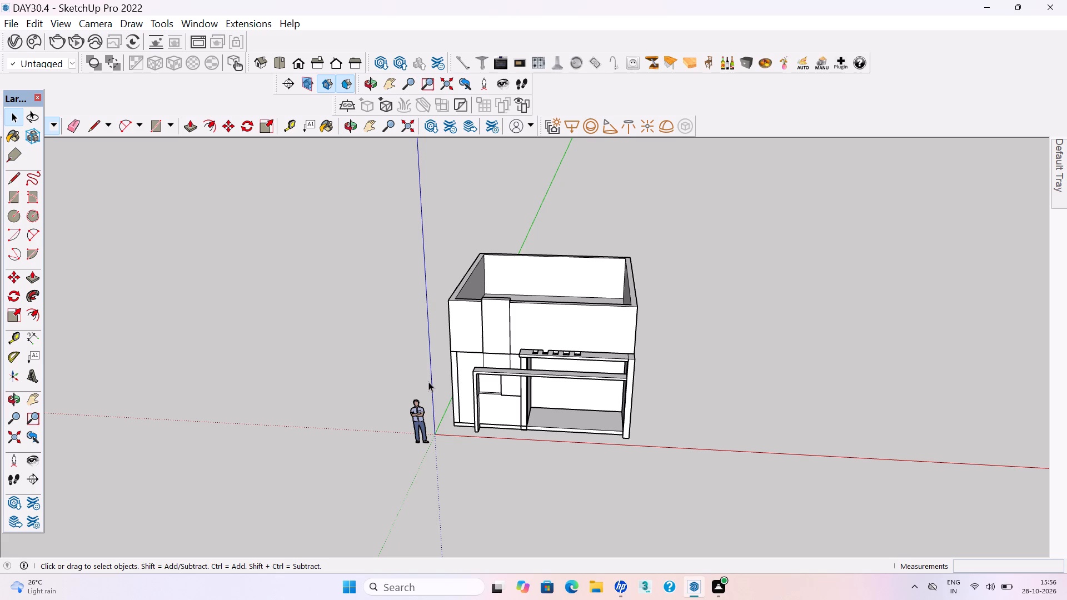
scroll(429, 384, "up", 7)
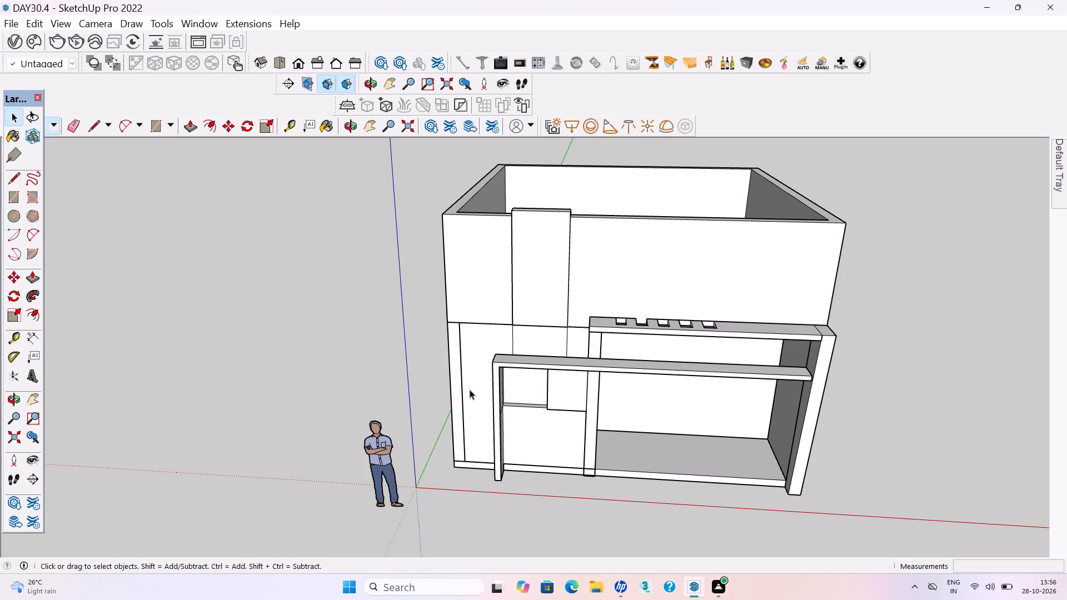
scroll(818, 383, "up", 5)
middle_click_drag(810, 374, 803, 374)
middle_click_drag(799, 375, 796, 377)
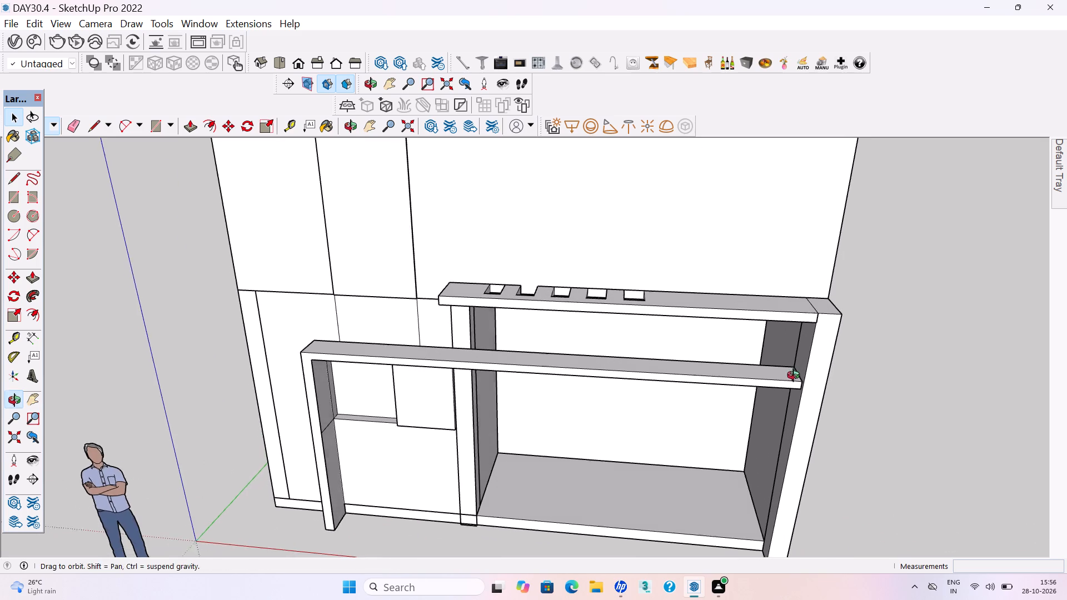
middle_click_drag(796, 377, 765, 387)
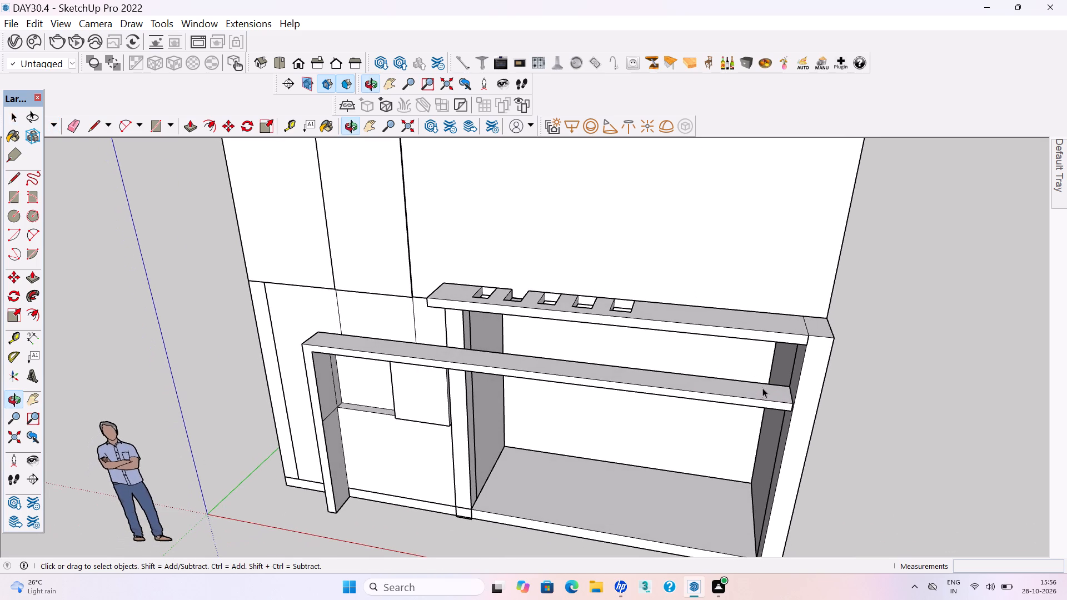
Open the rear beam group and place two crosswise guides beyond the fifth opening, about 6 15/16" apart, plus a lengthwise guide along the openings' front edge.
middle_click_drag(648, 314, 671, 378)
scroll(675, 358, "up", 5)
middle_click_drag(657, 331, 662, 378)
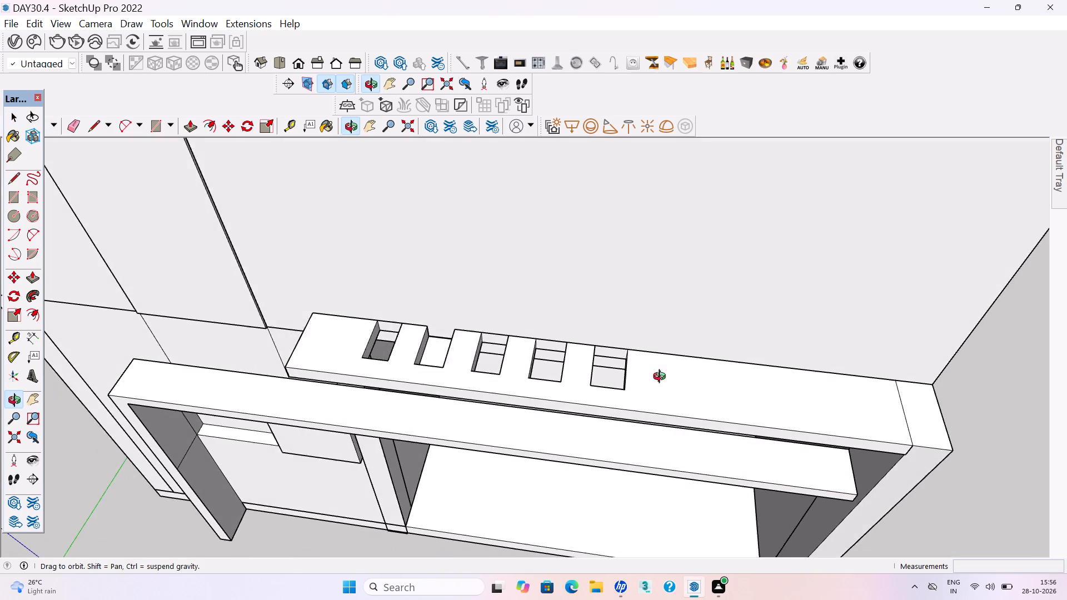
middle_click_drag(662, 378, 662, 379)
scroll(651, 382, "up", 1)
key("t")
key("space")
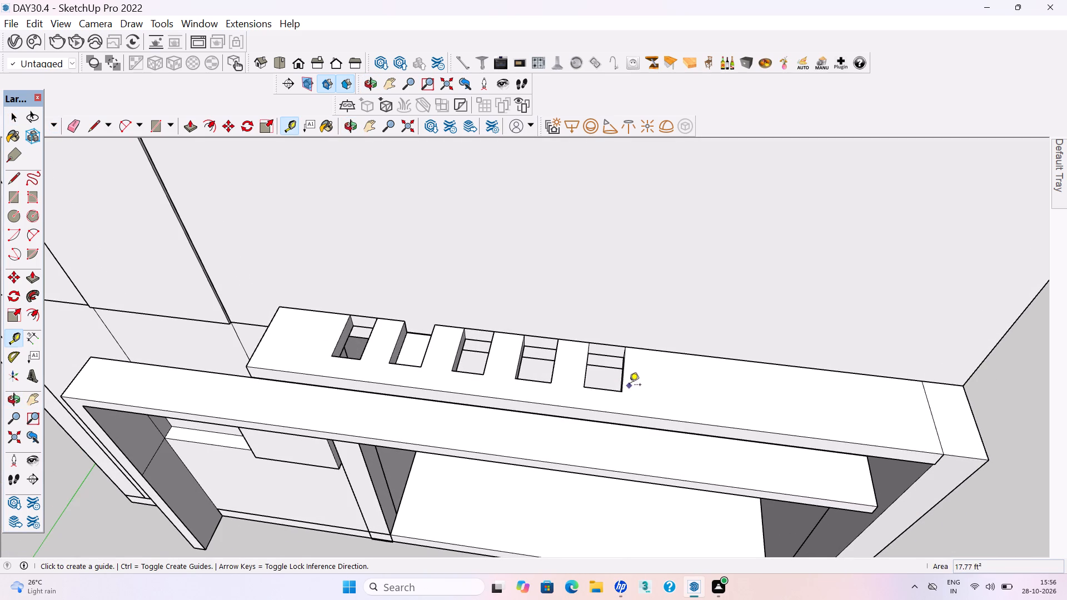
triple_click(657, 394)
left_click(664, 401)
key("t")
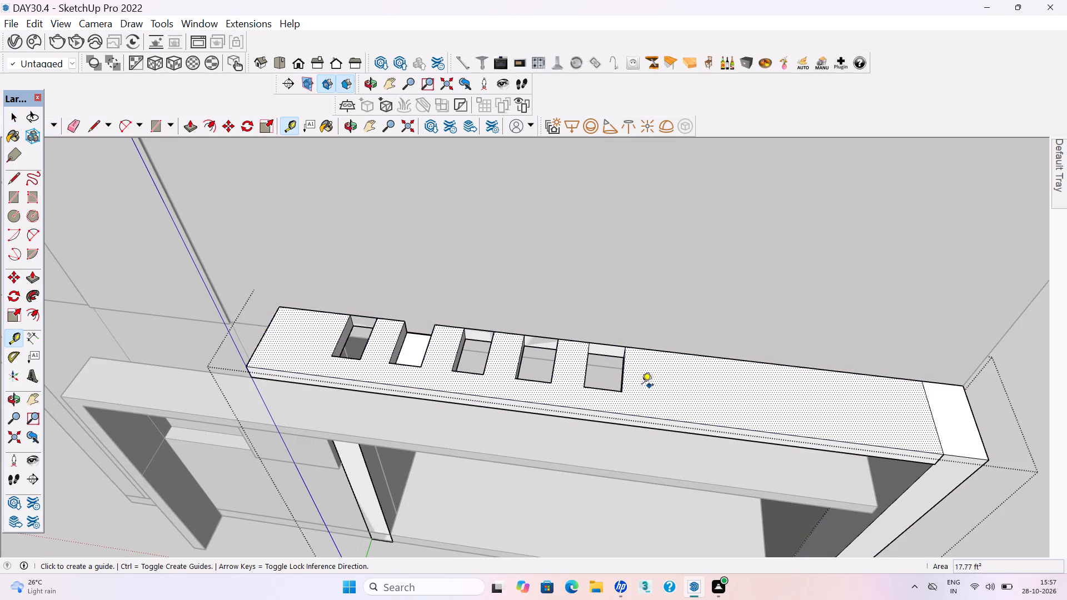
left_click(622, 382)
left_click(644, 389)
left_click(645, 383)
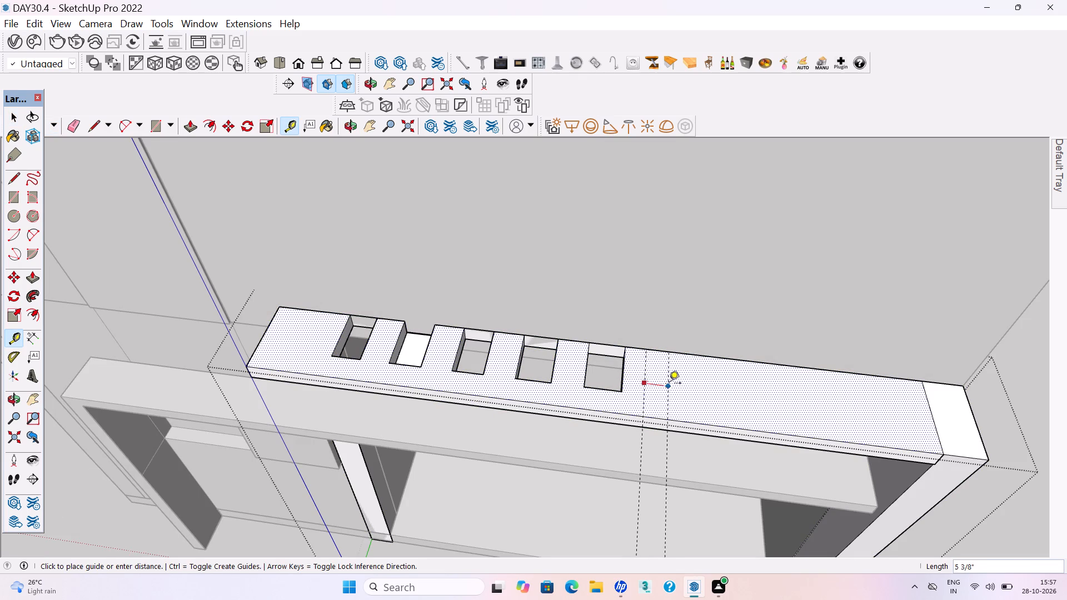
left_click(675, 386)
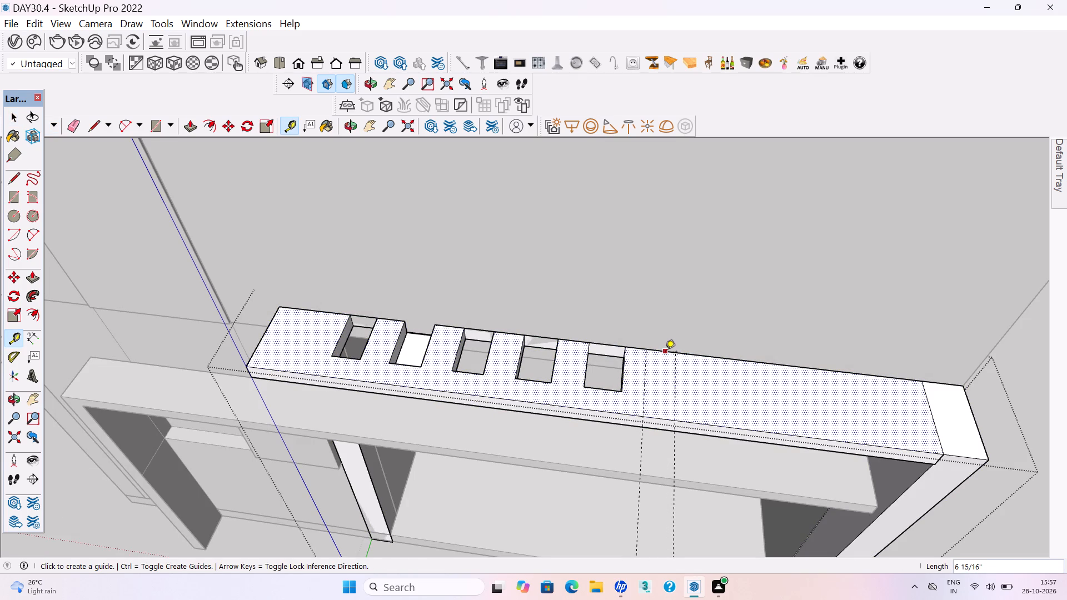
left_click(665, 353)
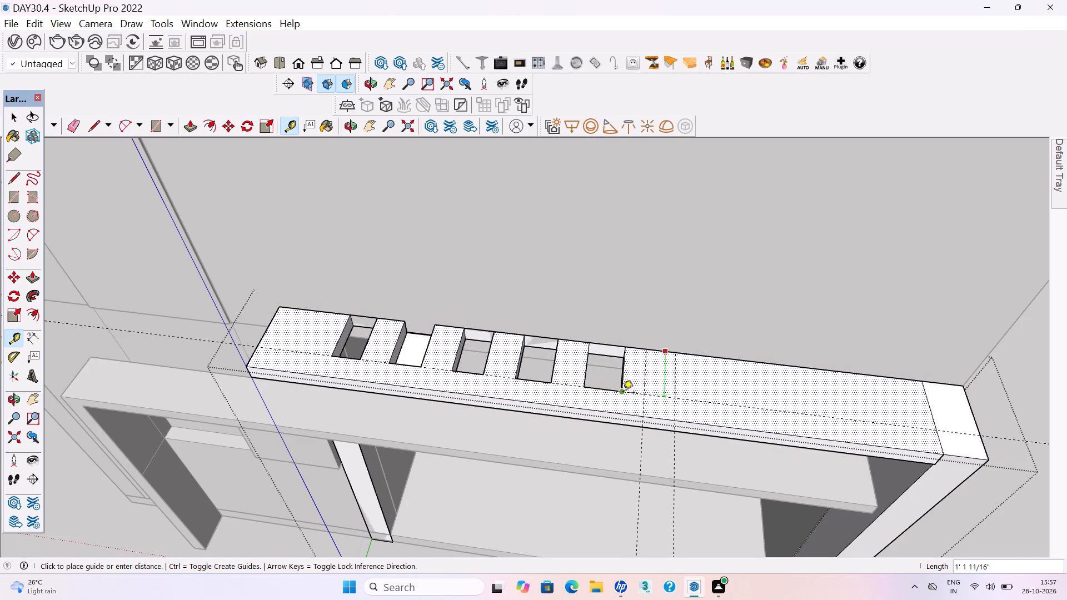
left_click(623, 393)
Draw a rectangle on the rear beam's top face between the two crosswise guides, from the back edge to the lengthwise guide.
scroll(685, 389, "up", 3)
key("space")
key("r")
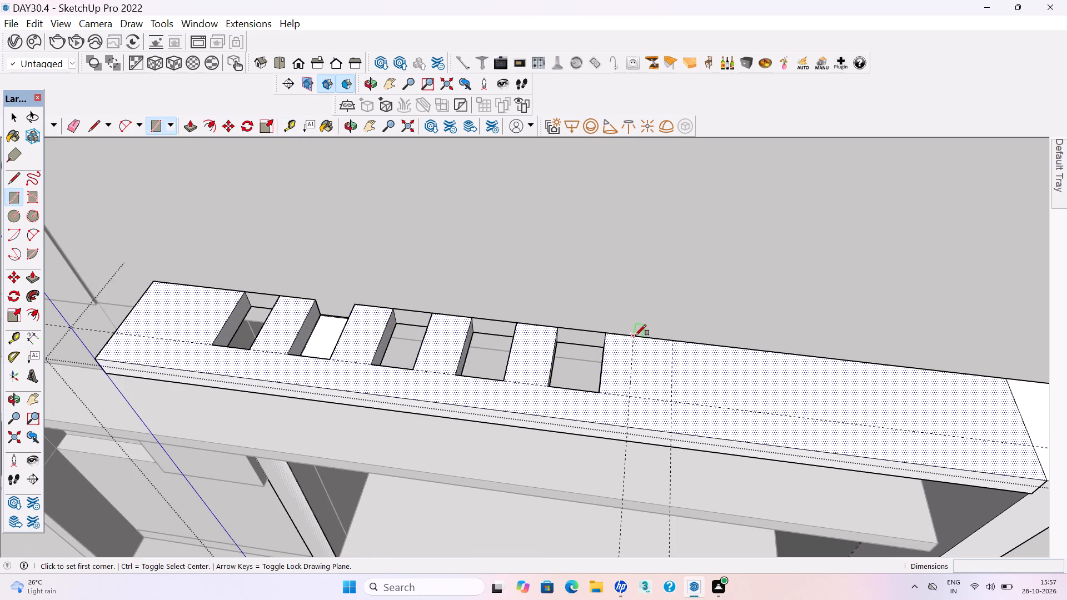
left_click(635, 336)
left_click(674, 400)
key("space")
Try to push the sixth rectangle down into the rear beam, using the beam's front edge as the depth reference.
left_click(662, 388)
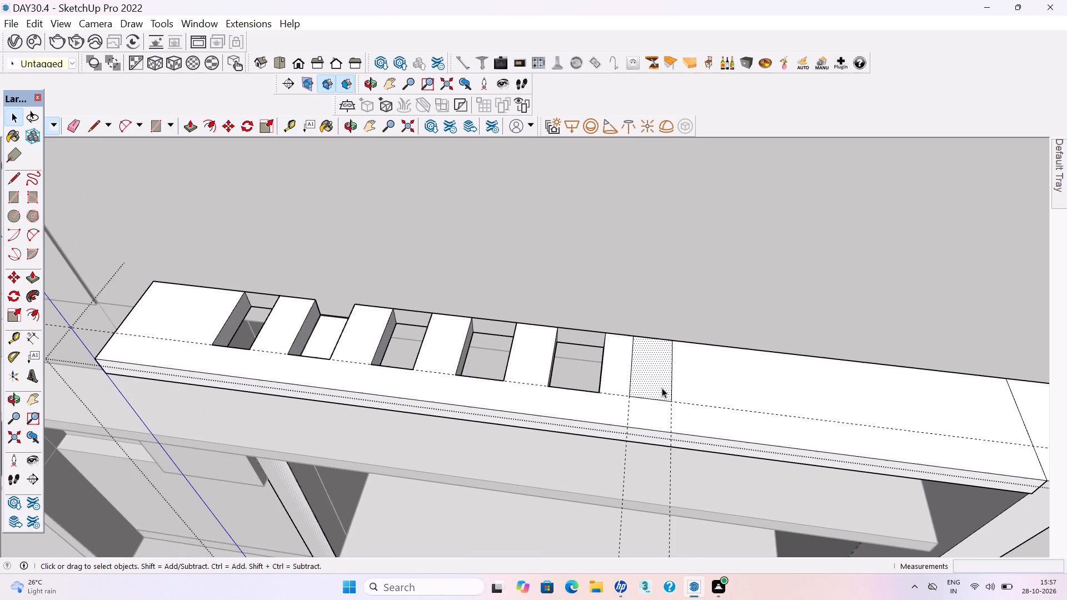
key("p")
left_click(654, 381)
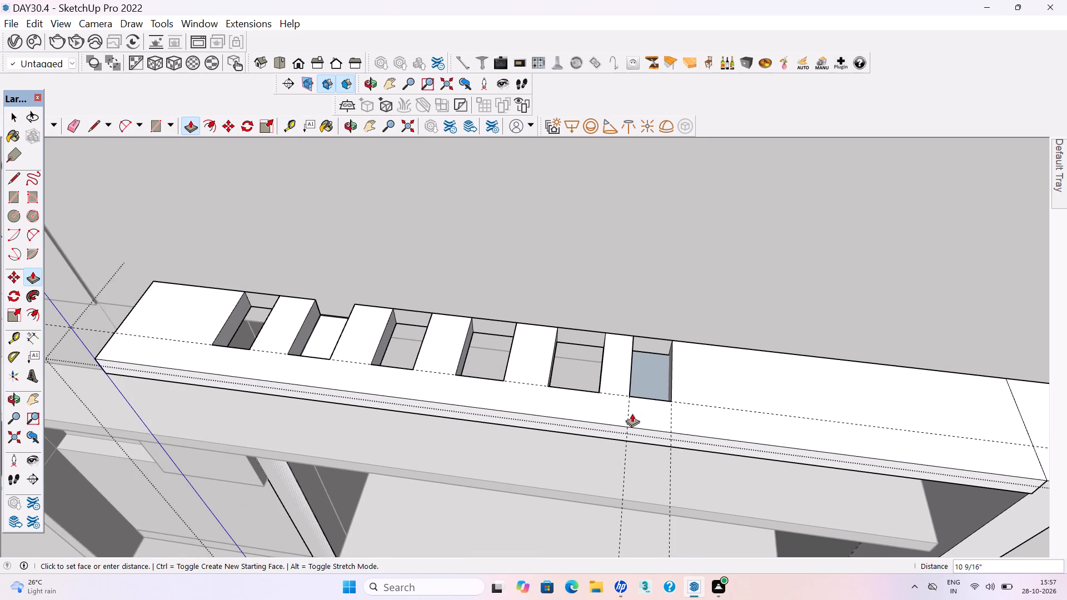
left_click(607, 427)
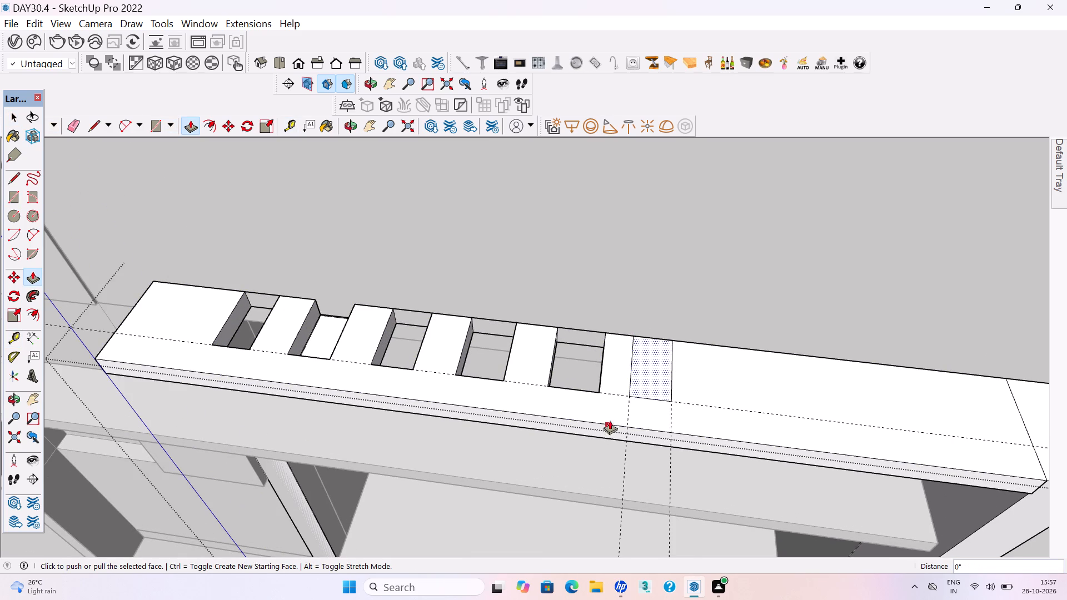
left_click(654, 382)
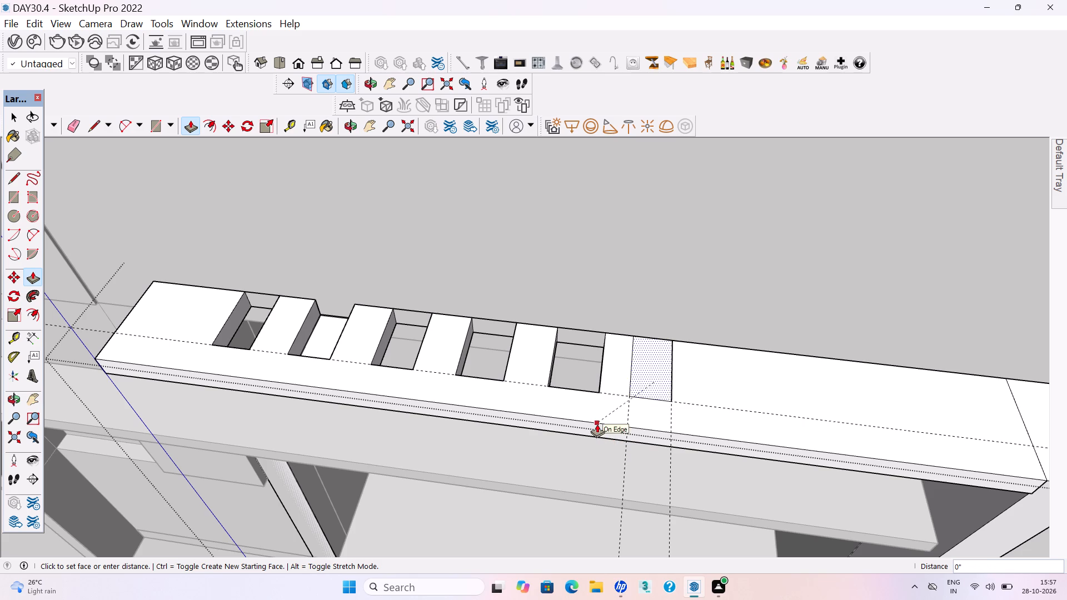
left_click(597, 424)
Push the sixth rectangle about 4" down through the rear beam, leave the group and save the model.
scroll(589, 363, "down", 10)
middle_click_drag(691, 384, 533, 394)
scroll(552, 400, "up", 2)
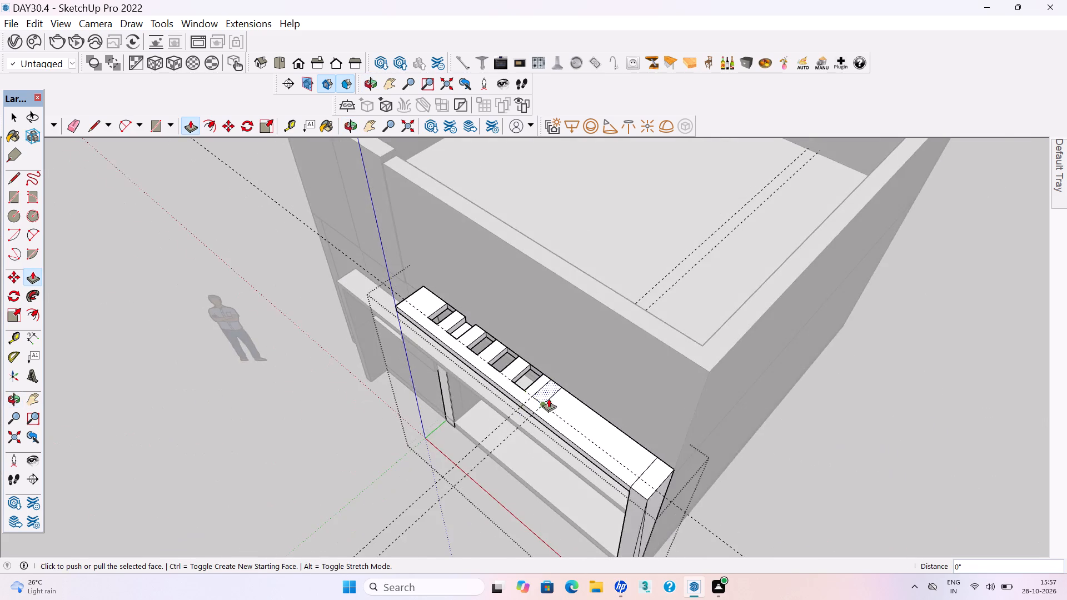
scroll(549, 398, "up", 2)
left_click(537, 390)
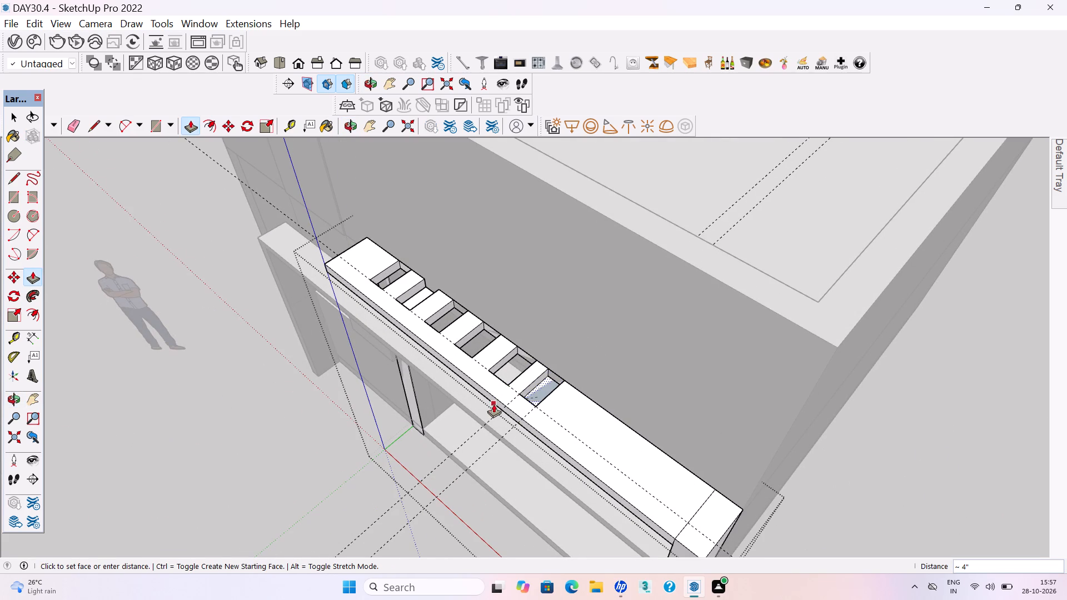
left_click(493, 404)
key("space")
scroll(579, 386, "down", 2)
left_click(884, 525)
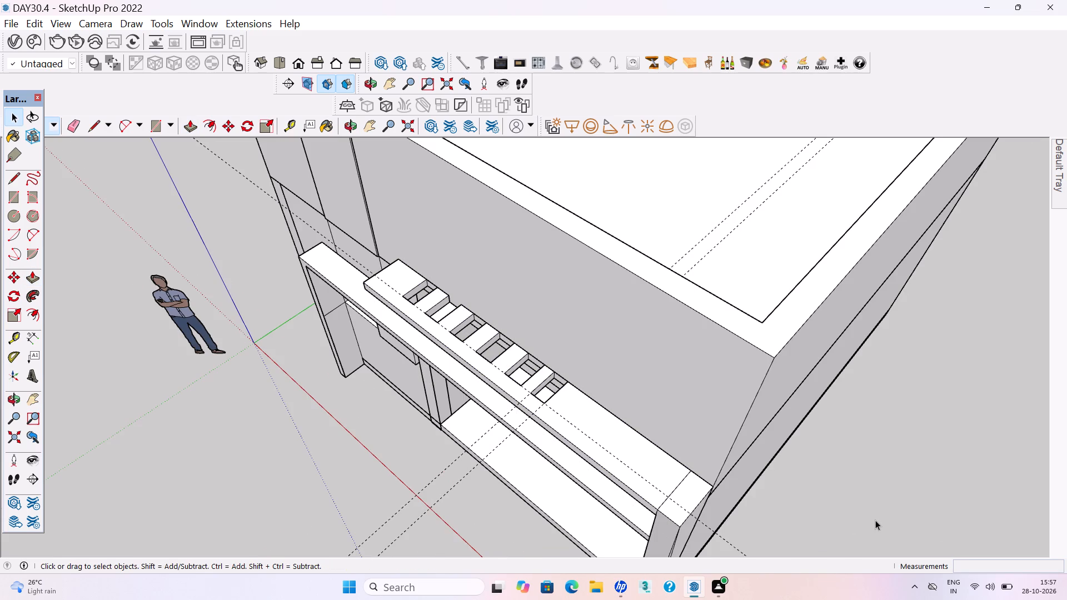
key("ctrl+s")
key("ctrl+s")
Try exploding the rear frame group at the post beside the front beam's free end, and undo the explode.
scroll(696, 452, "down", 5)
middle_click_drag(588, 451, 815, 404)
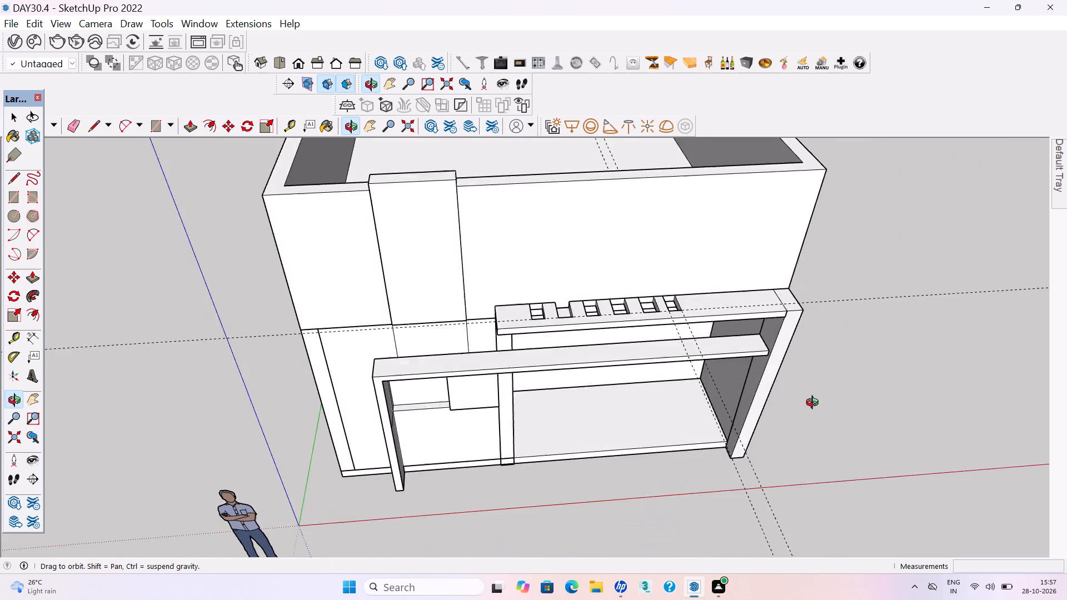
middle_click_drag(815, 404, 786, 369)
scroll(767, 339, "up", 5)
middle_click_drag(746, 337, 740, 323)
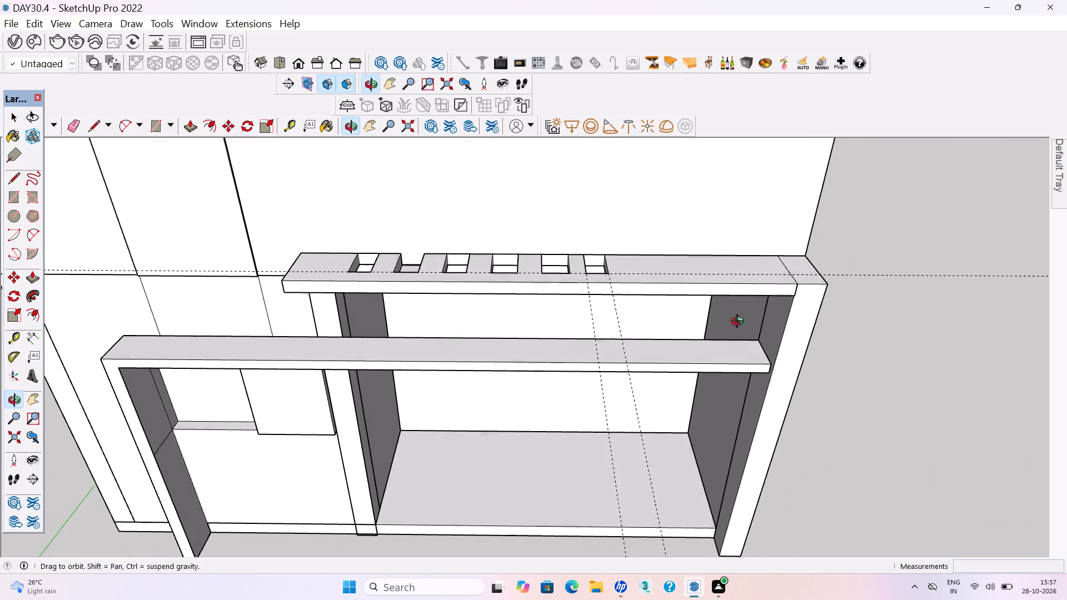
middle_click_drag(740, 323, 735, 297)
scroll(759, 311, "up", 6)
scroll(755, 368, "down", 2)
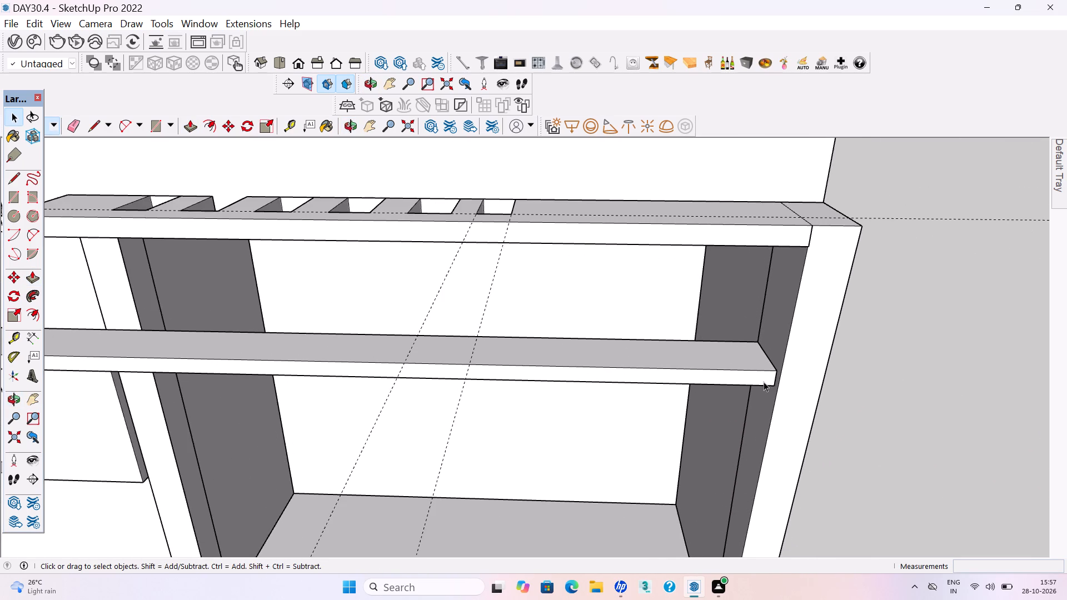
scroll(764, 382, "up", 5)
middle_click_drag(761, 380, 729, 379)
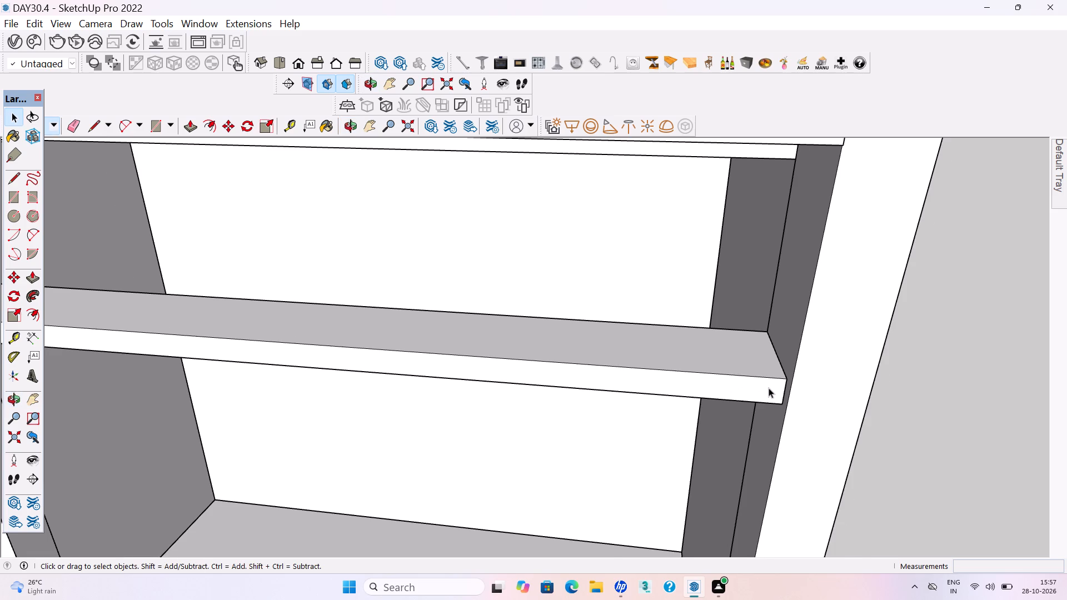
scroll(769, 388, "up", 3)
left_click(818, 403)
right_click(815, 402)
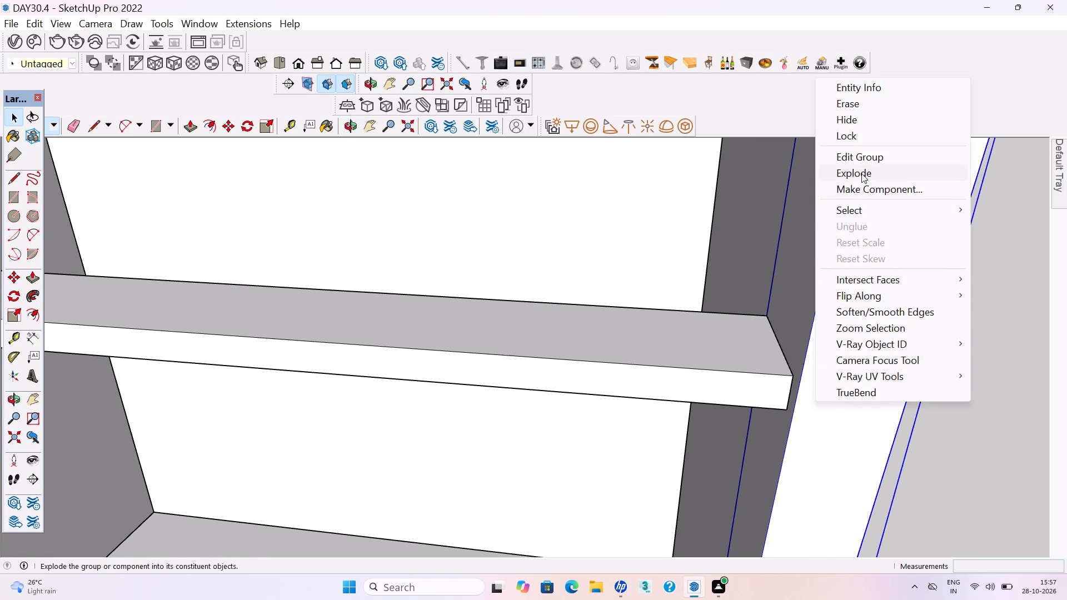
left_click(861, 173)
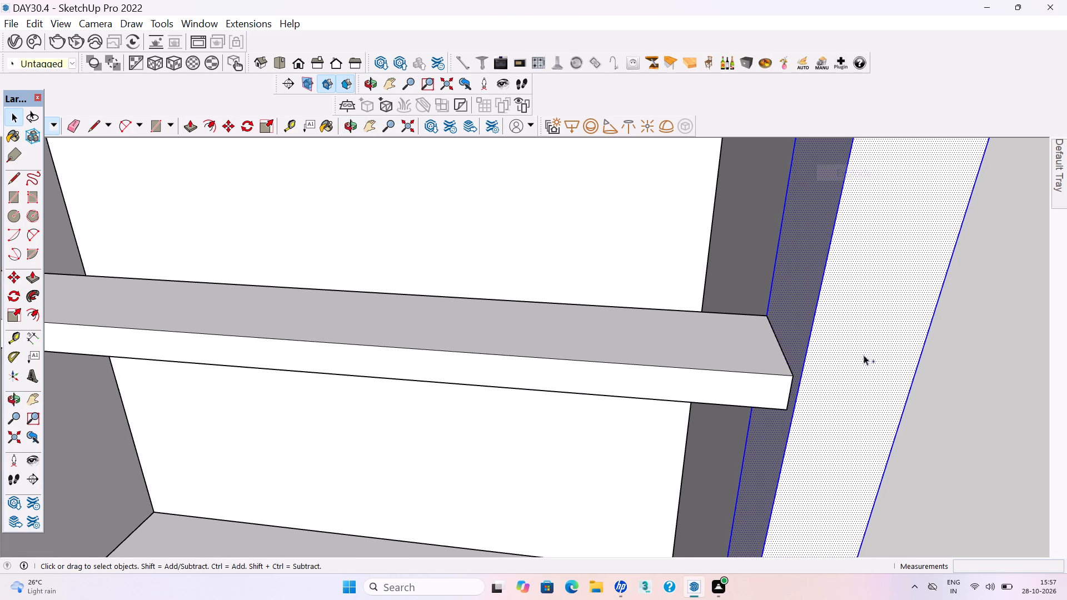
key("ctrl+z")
Hide the rear frame group beside the front beam's free end.
left_click(852, 362)
right_click(852, 362)
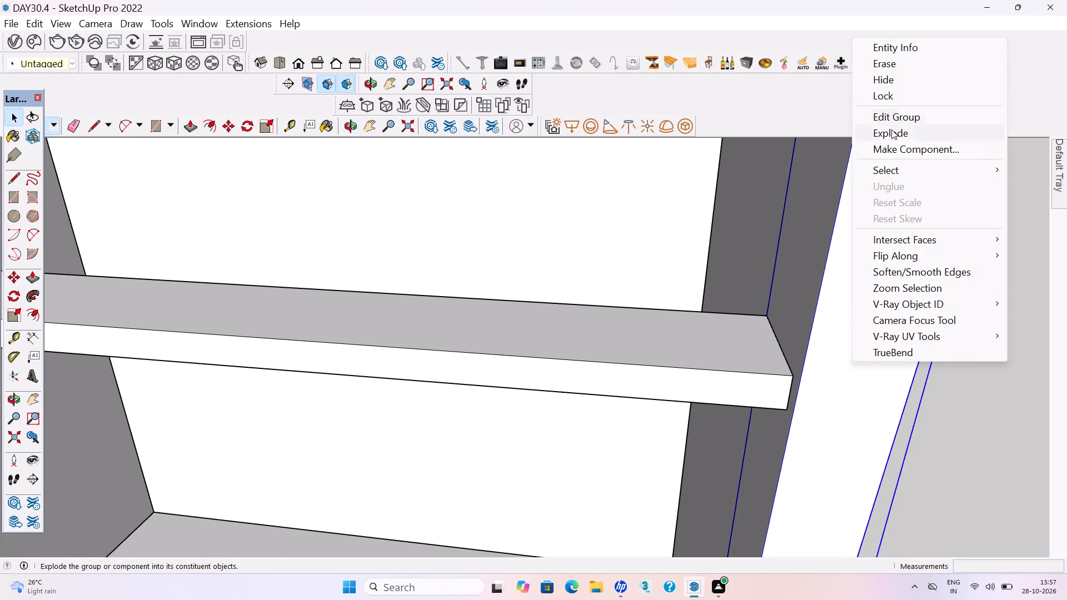
left_click(885, 82)
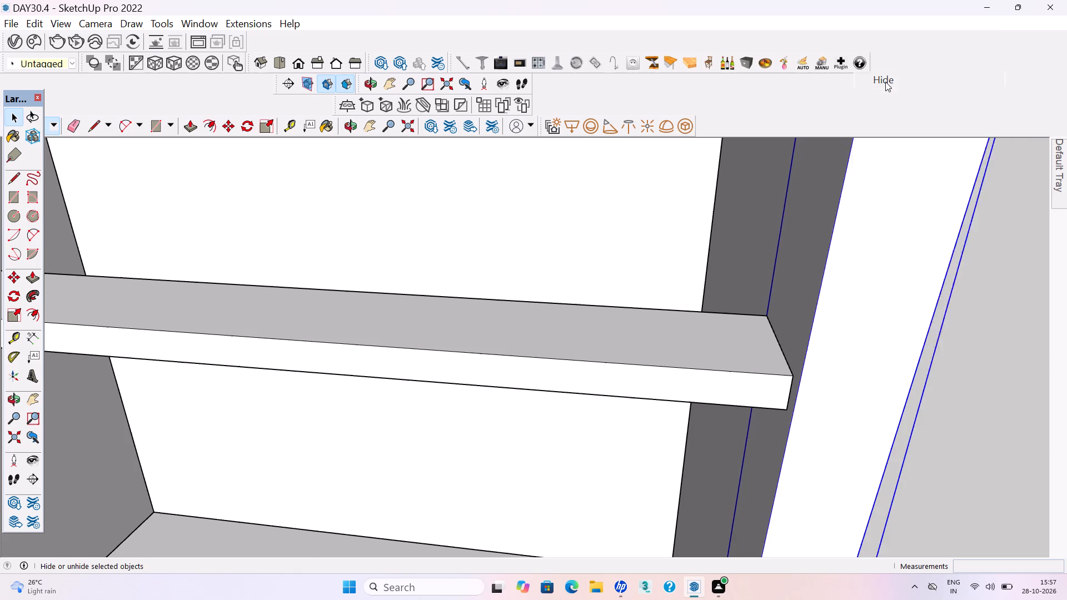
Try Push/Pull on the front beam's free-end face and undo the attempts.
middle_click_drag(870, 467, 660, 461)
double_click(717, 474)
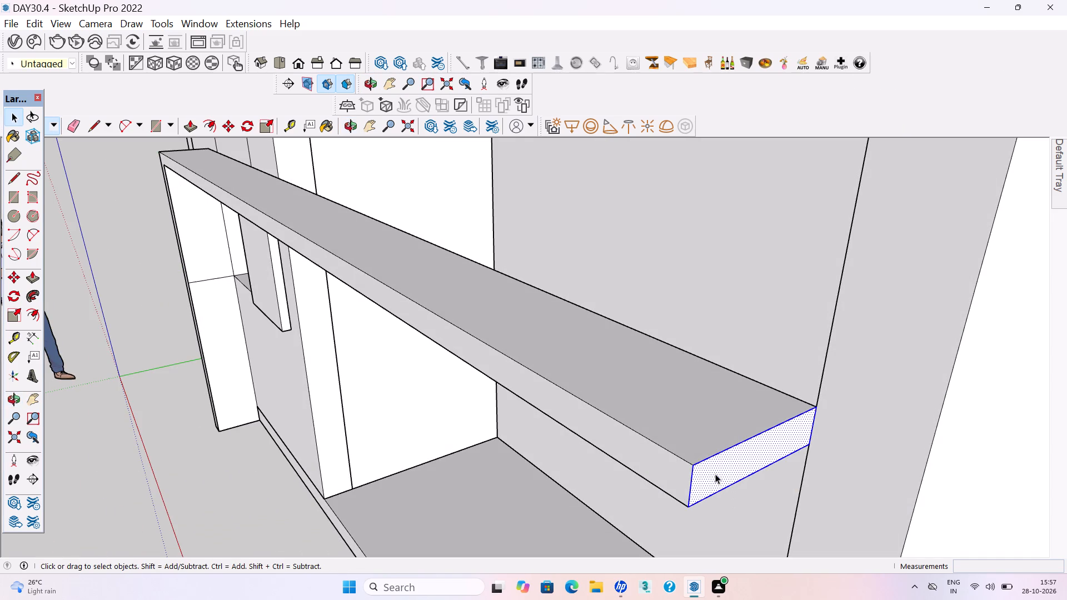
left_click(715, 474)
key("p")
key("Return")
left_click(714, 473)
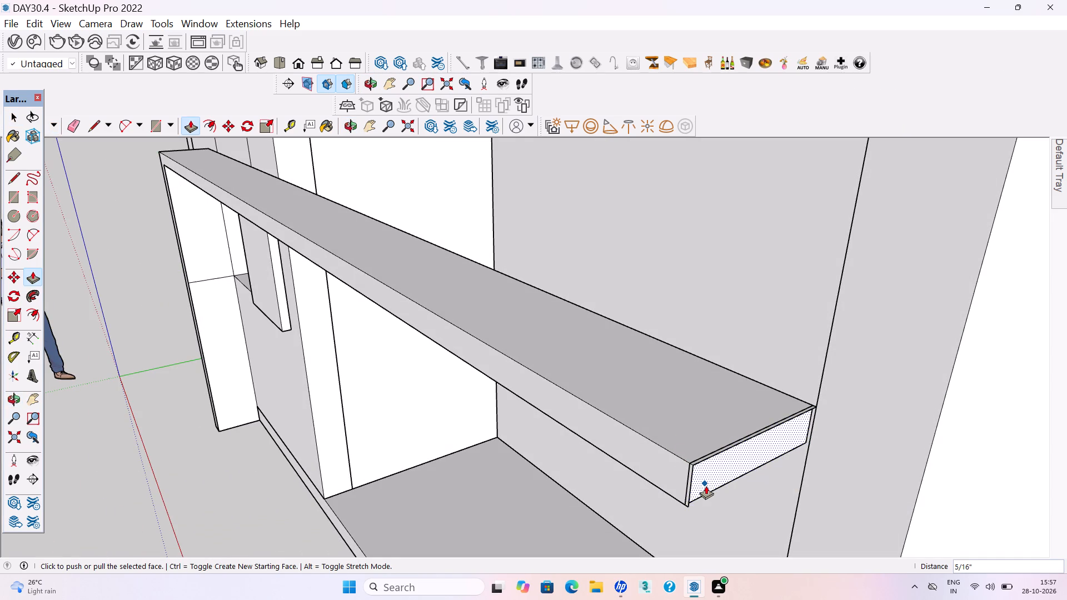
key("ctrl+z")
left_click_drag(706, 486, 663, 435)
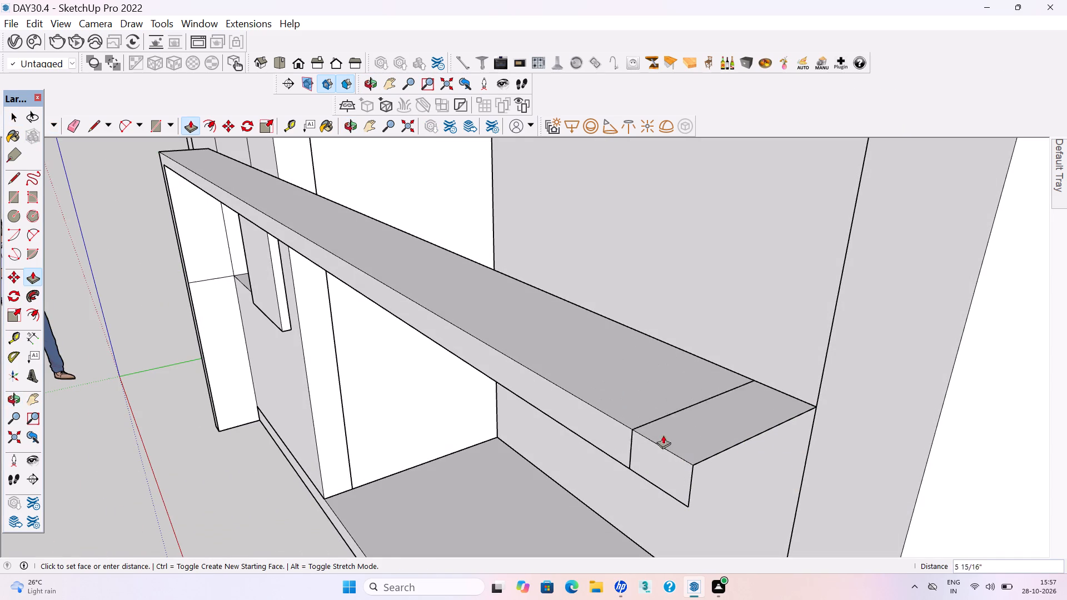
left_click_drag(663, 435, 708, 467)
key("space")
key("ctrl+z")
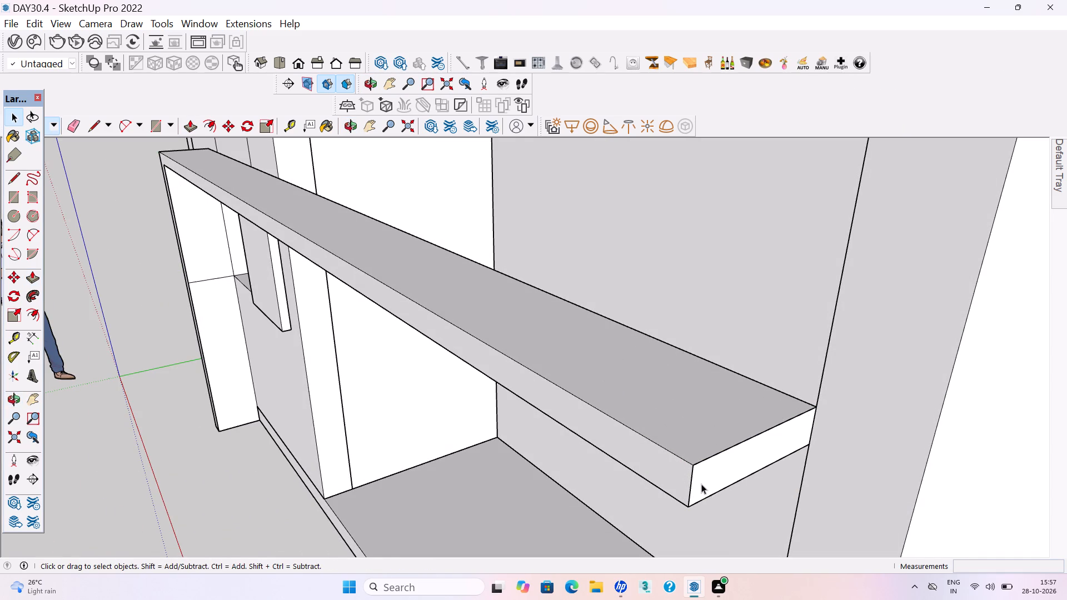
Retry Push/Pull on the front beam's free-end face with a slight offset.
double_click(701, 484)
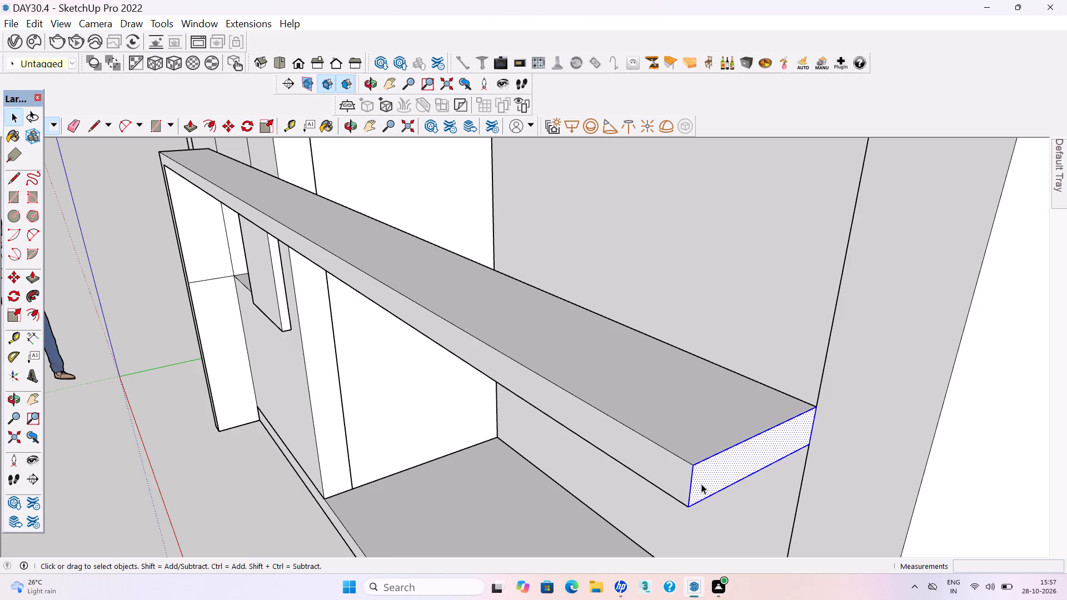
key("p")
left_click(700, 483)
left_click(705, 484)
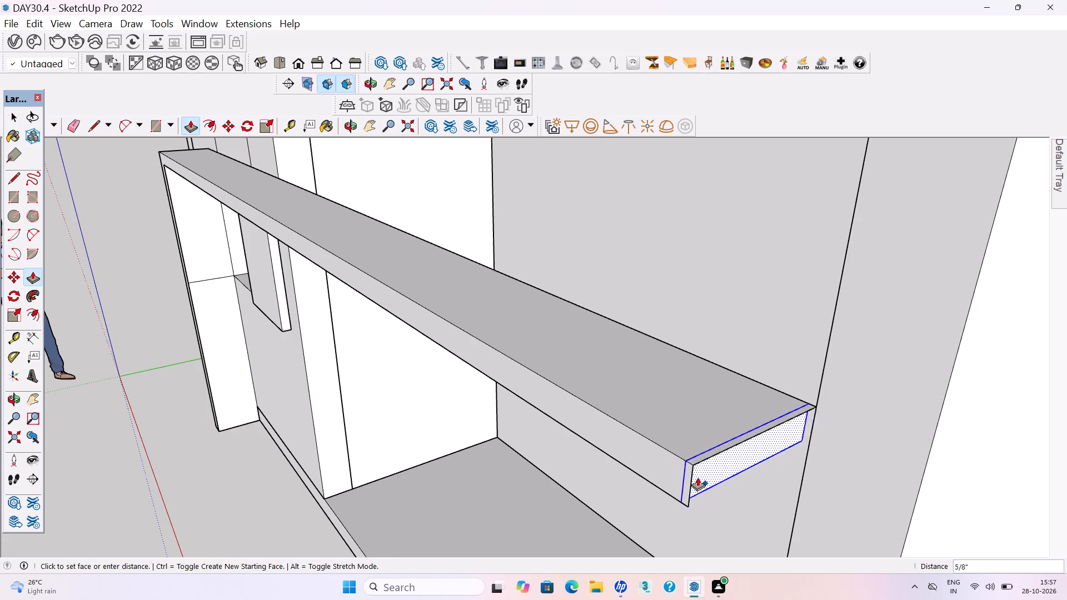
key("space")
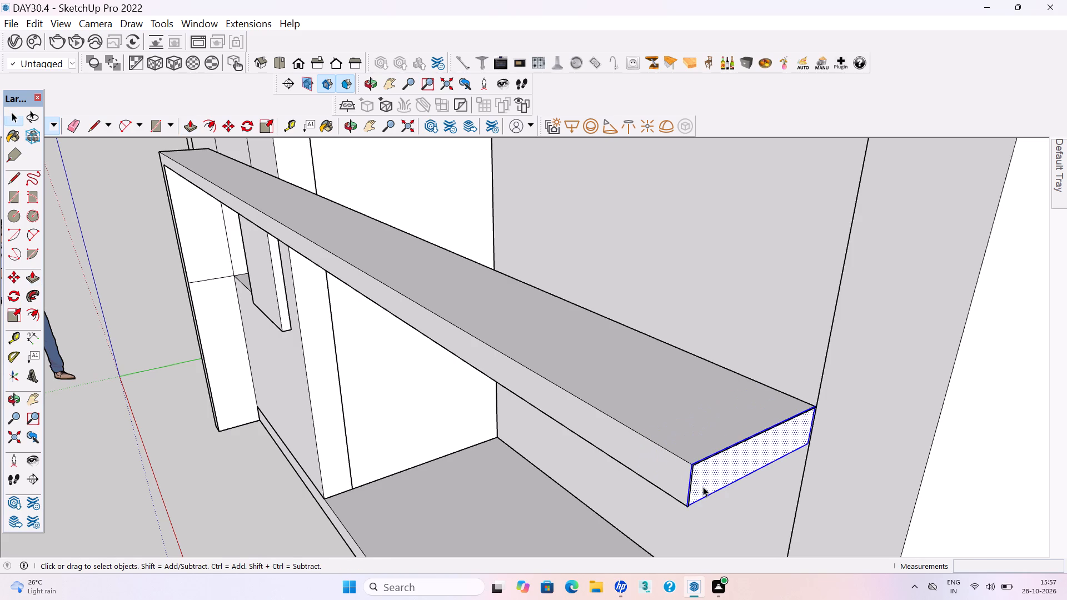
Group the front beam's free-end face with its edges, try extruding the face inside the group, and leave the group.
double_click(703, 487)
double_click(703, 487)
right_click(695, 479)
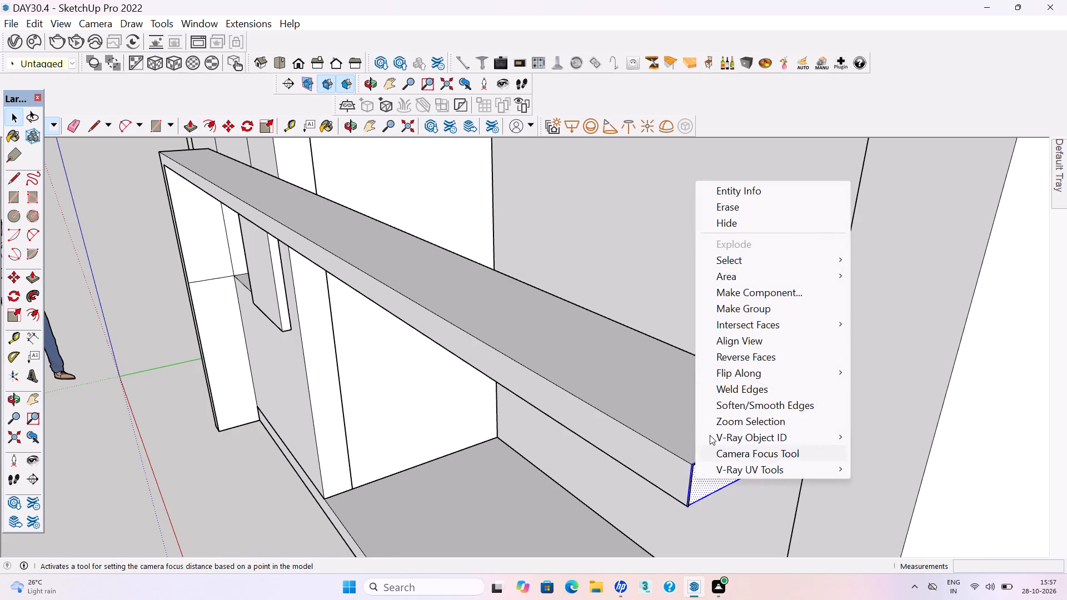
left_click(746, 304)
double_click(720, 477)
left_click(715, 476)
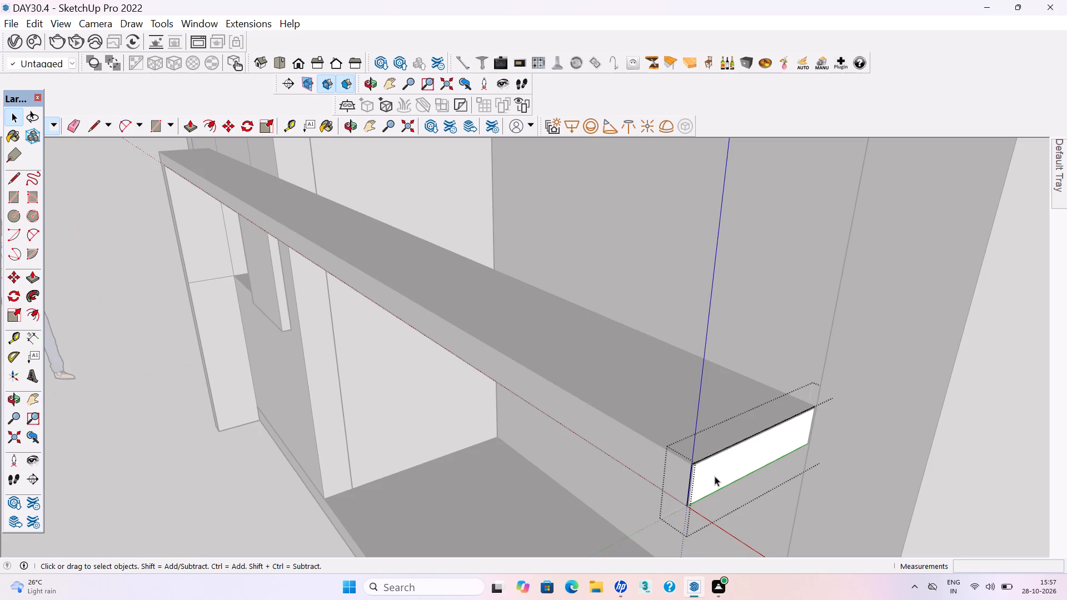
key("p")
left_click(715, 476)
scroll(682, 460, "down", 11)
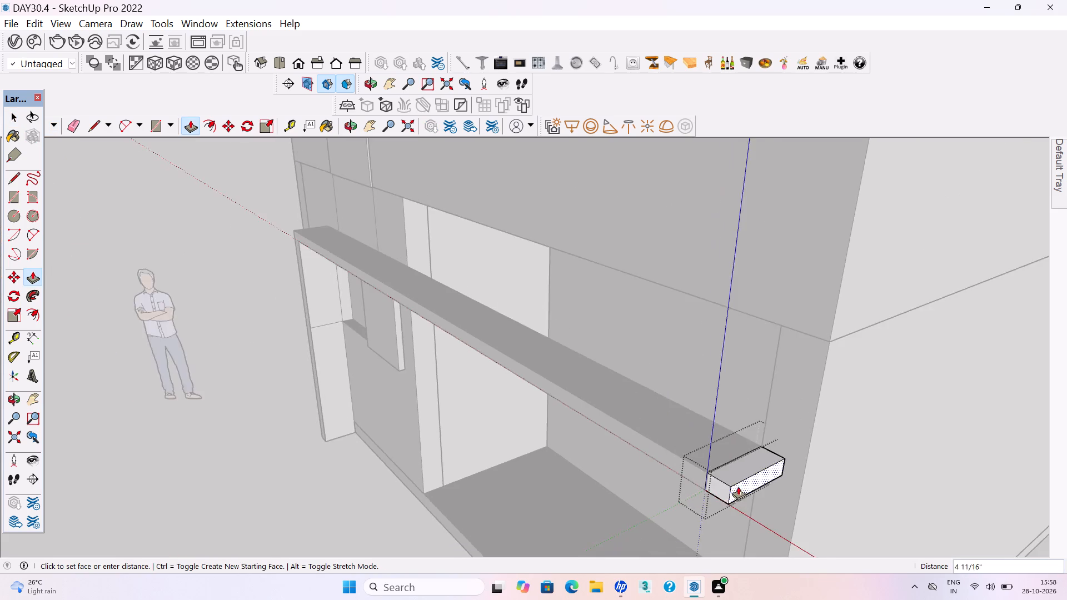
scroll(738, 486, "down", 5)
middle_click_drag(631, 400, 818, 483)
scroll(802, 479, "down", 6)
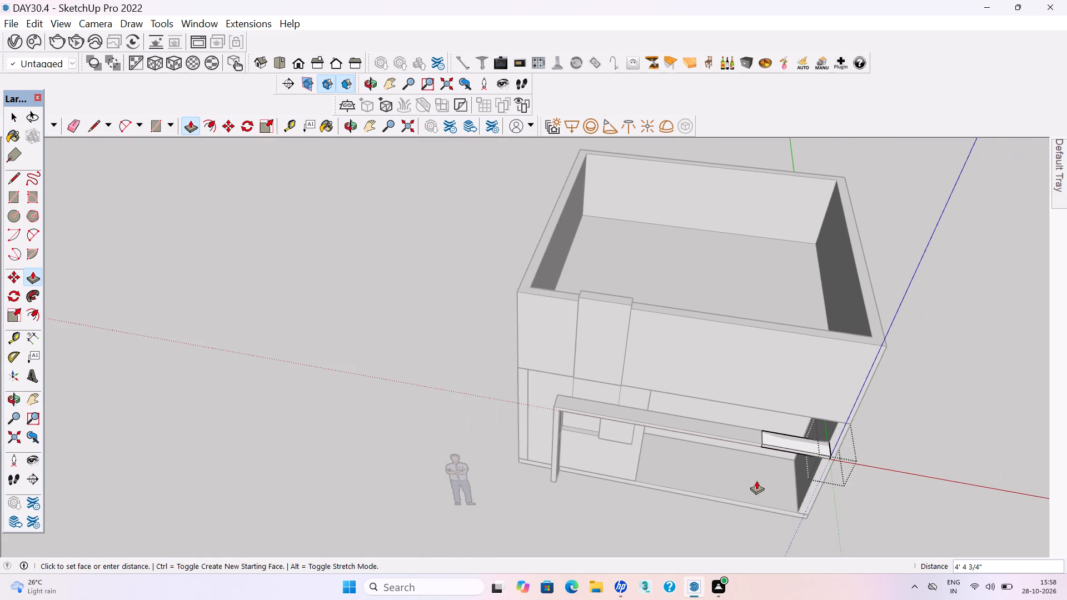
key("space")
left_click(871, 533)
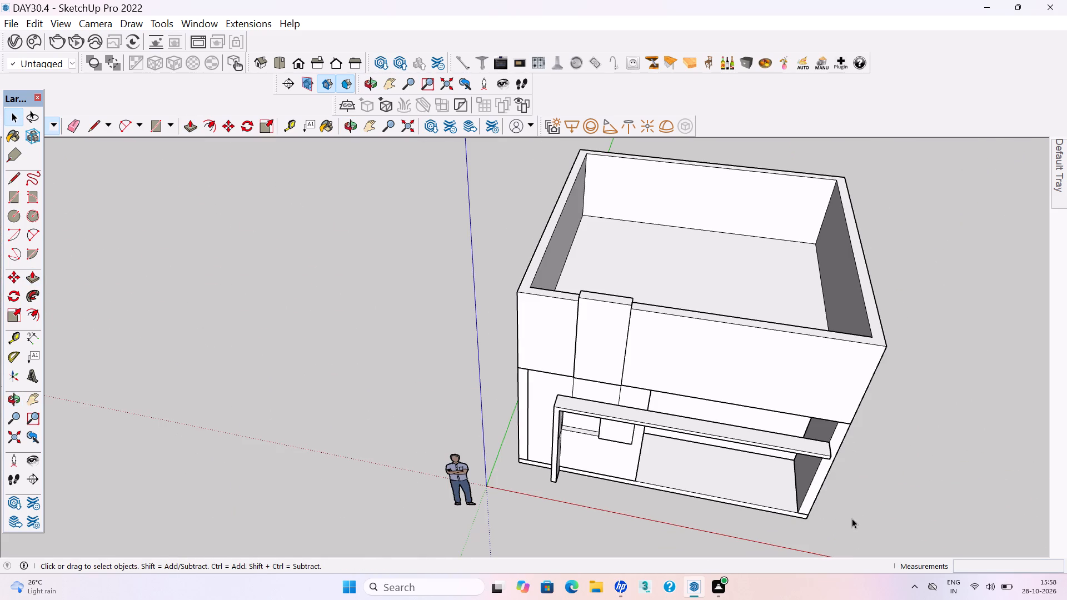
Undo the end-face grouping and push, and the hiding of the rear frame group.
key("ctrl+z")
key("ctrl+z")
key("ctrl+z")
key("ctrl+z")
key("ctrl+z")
Explode the rear frame group at the building's front and save the model.
left_click(848, 488)
scroll(741, 477, "down", 4)
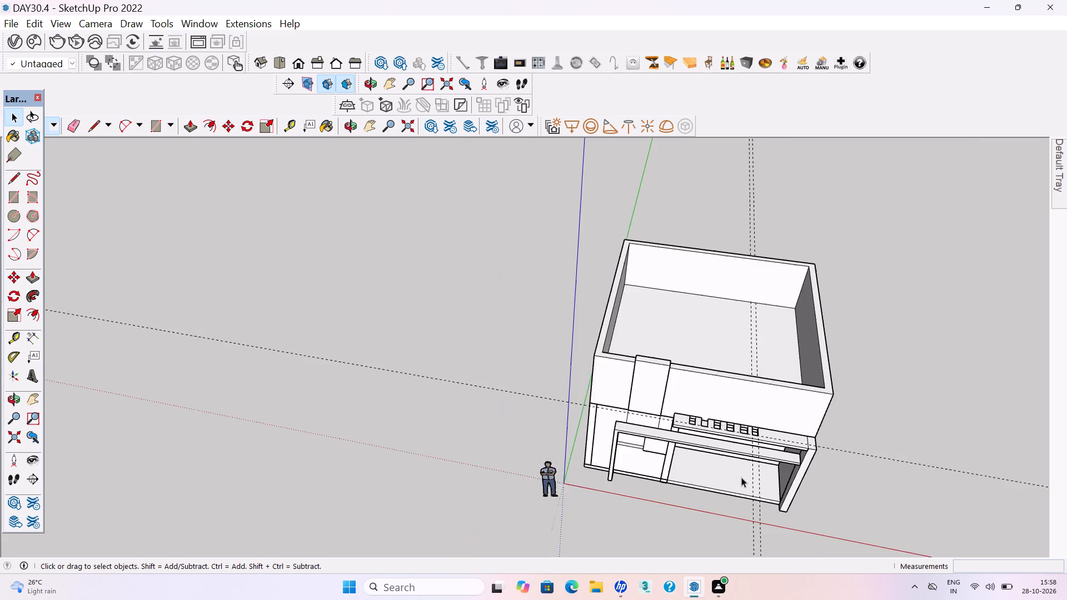
scroll(741, 477, "down", 1)
scroll(690, 455, "down", 2)
middle_click_drag(696, 460, 768, 481)
left_click_drag(844, 516, 710, 469)
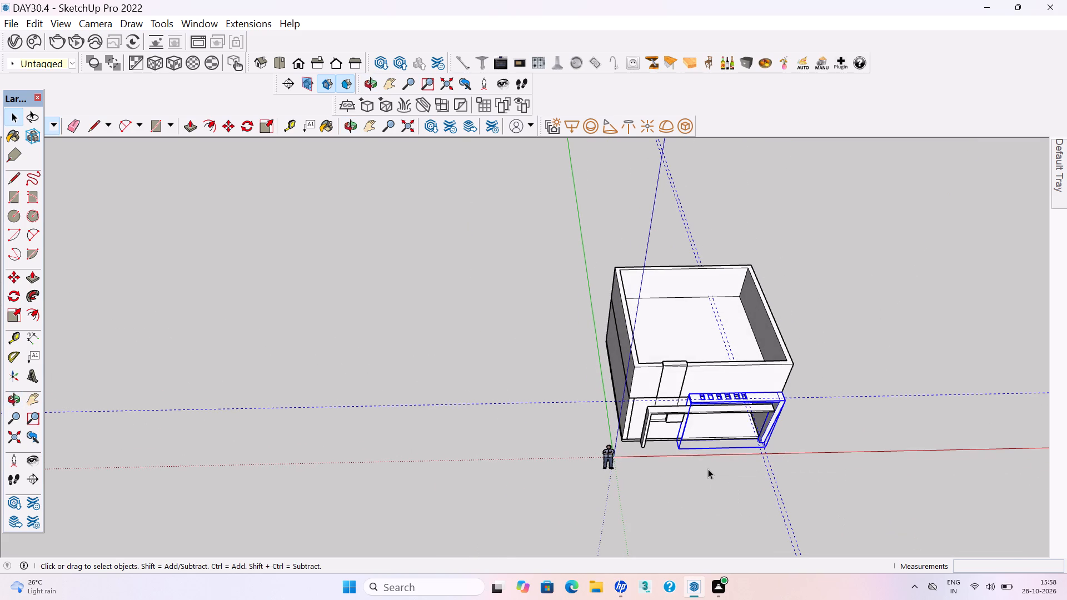
right_click(781, 510)
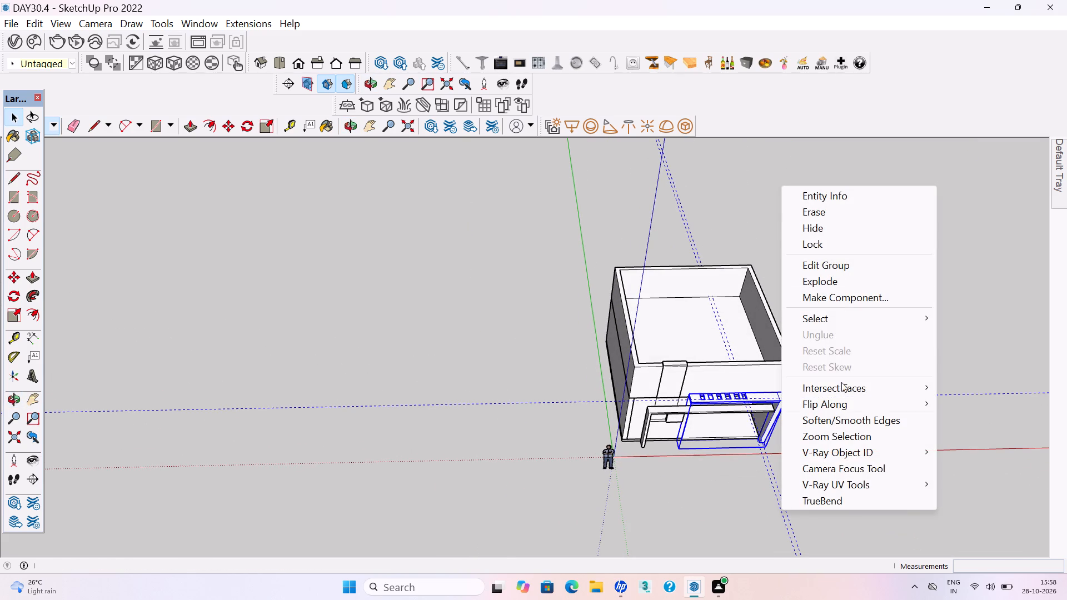
left_click(820, 280)
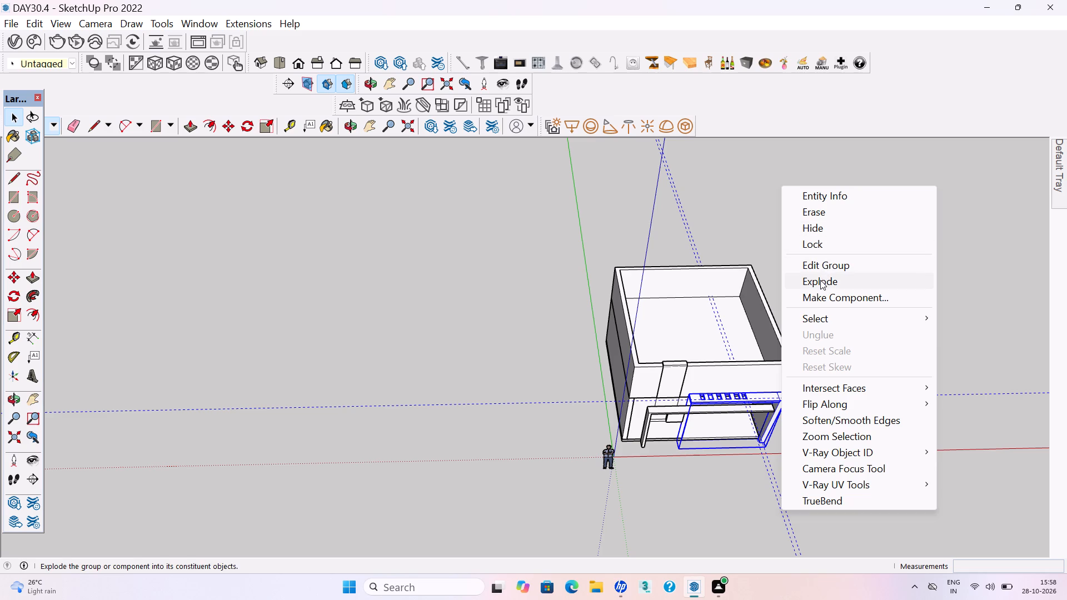
left_click(914, 313)
key("ctrl+s")
key("ctrl+s")
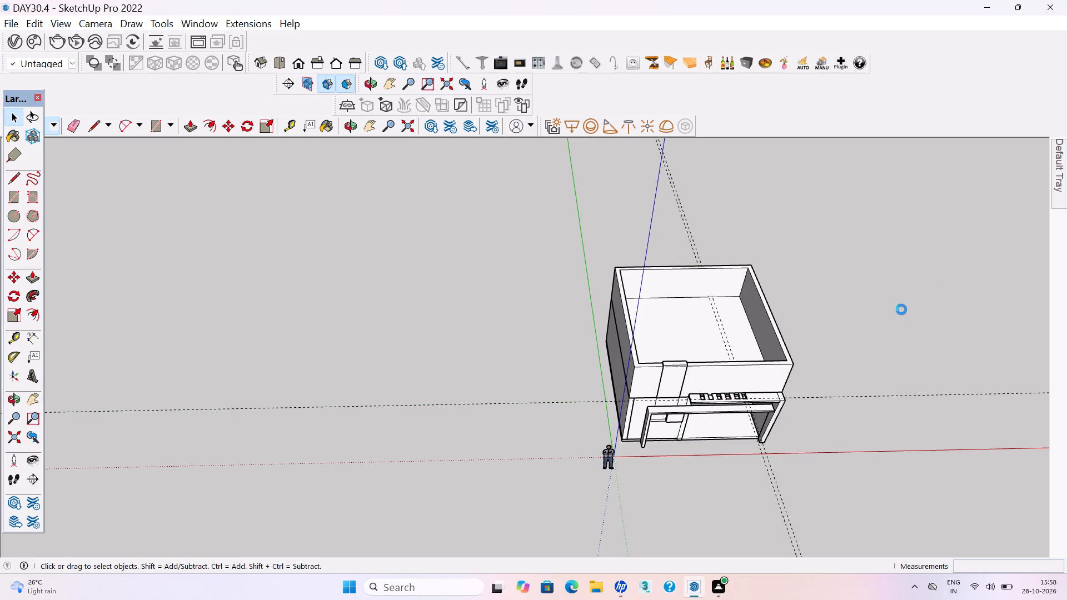
Delete the construction guide lines running across the building and front frame.
left_click_drag(930, 441, 896, 359)
left_click_drag(856, 521, 706, 498)
key("Delete")
left_click_drag(925, 423, 862, 317)
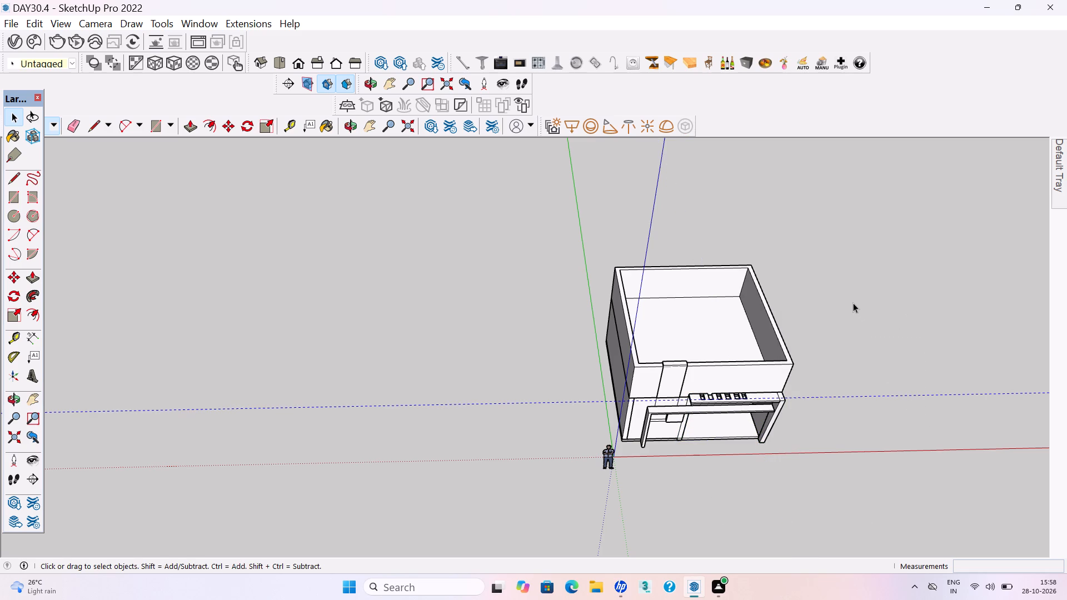
key("Delete")
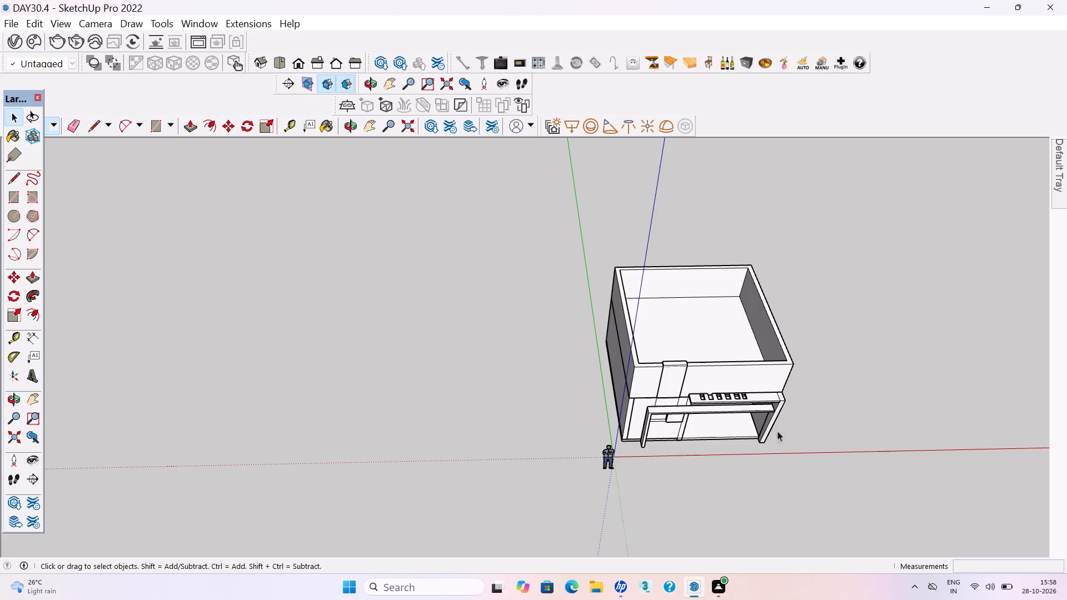
Draw a line from the floor slab's corner across the base of the rear frame post's inner face, with a short downward segment.
scroll(589, 350, "down", 2)
middle_click_drag(617, 362, 727, 386)
scroll(725, 357, "up", 6)
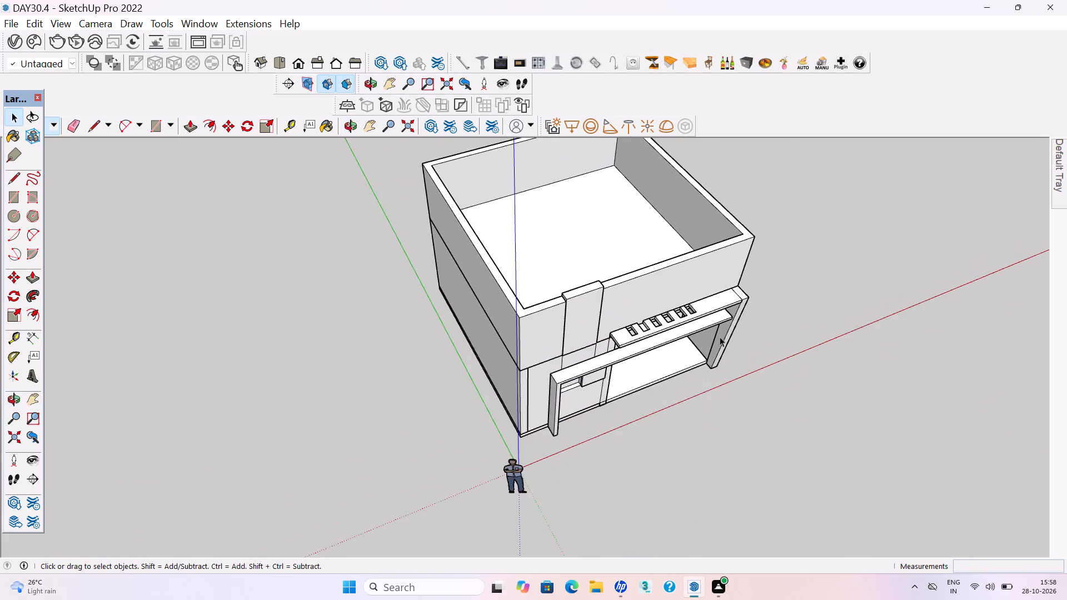
scroll(720, 337, "up", 11)
middle_click_drag(694, 354, 743, 313)
scroll(707, 378, "up", 2)
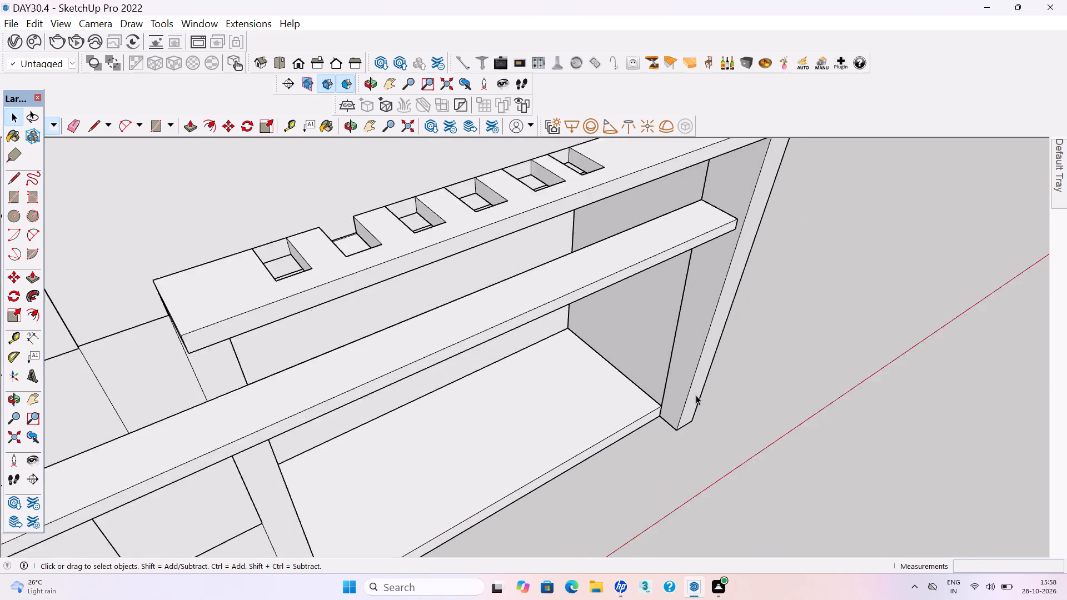
scroll(696, 395, "up", 4)
middle_click_drag(661, 408, 737, 386)
scroll(685, 378, "up", 4)
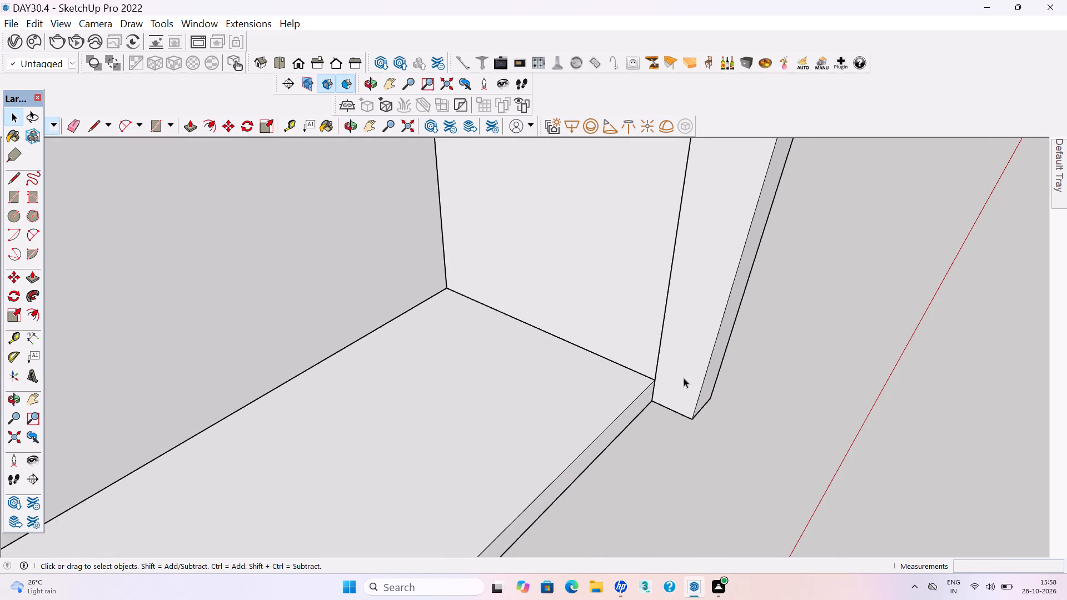
double_click(681, 380)
left_click(670, 377)
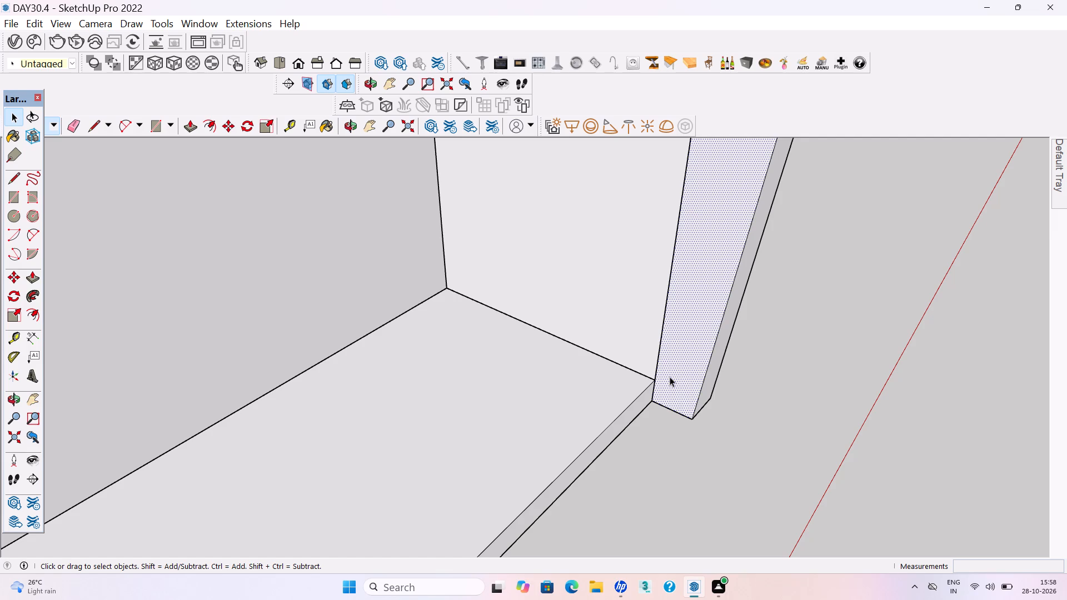
key("l")
scroll(670, 380, "up", 3)
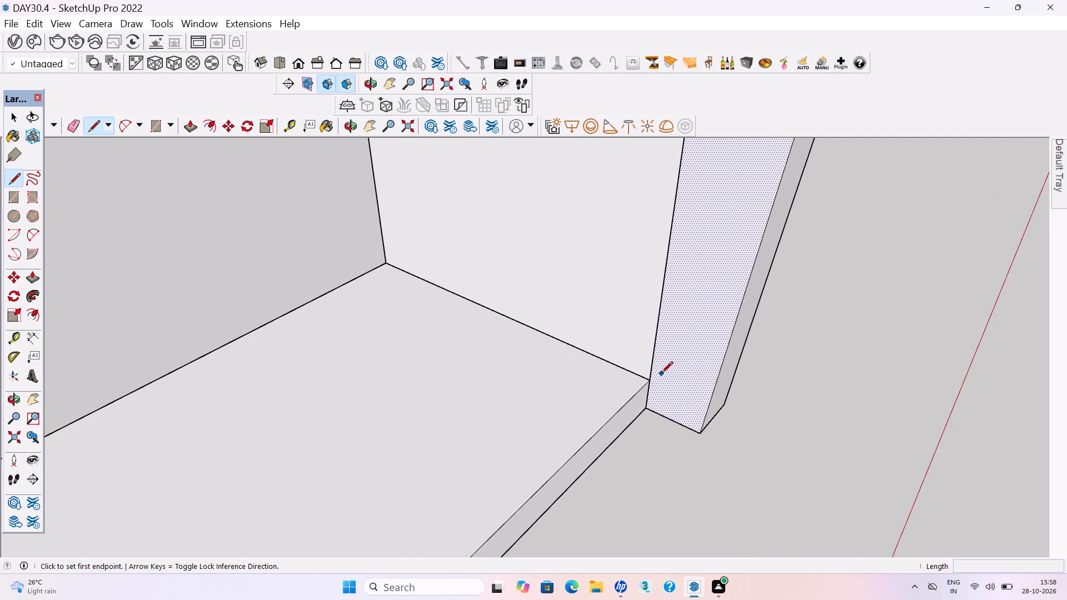
left_click(652, 379)
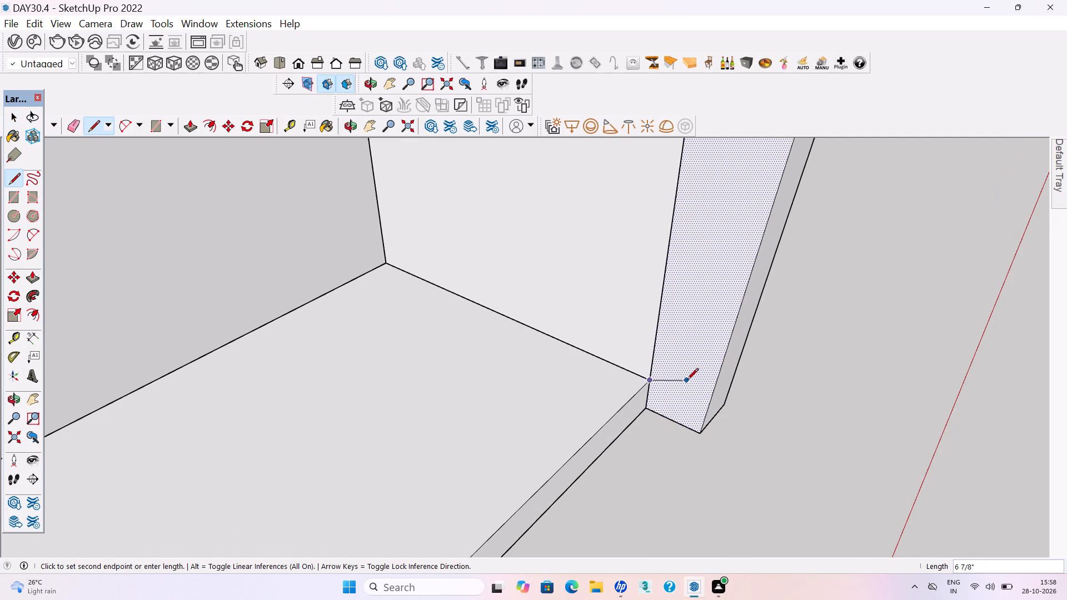
left_click(689, 387)
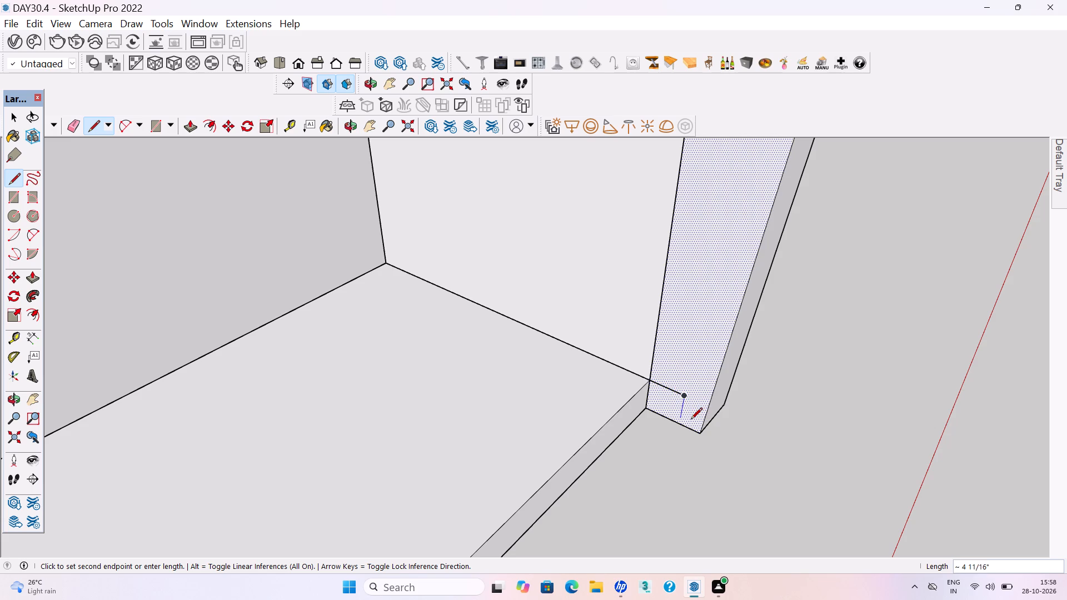
scroll(685, 427, "up", 4)
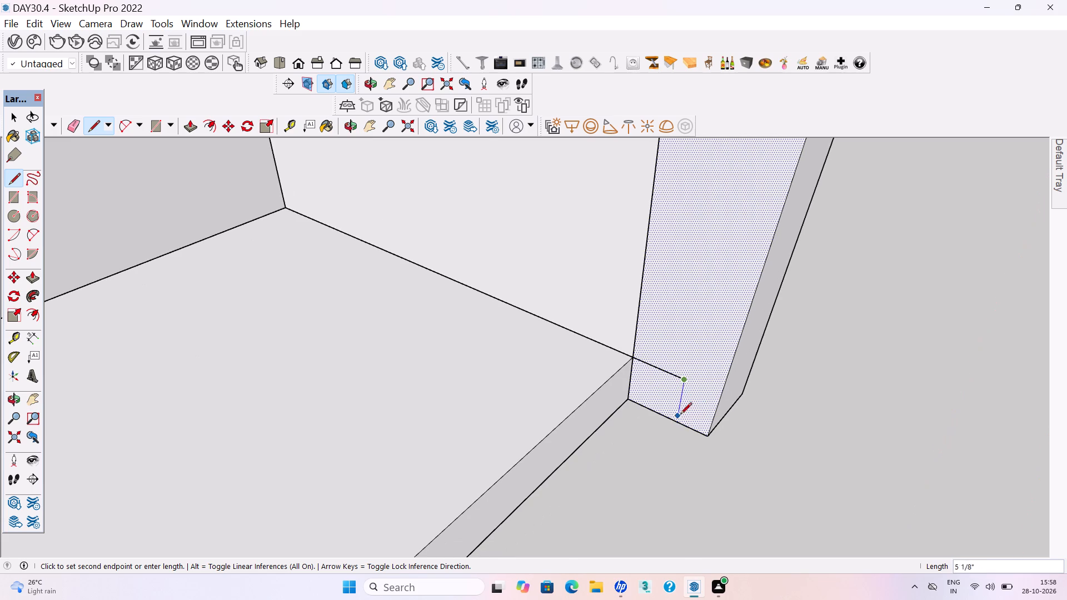
left_click(685, 400)
Close a small rectangle about 3/4" by 1 3/8" beside the short downward line on the post's inner face.
key("space")
scroll(694, 410, "up", 3)
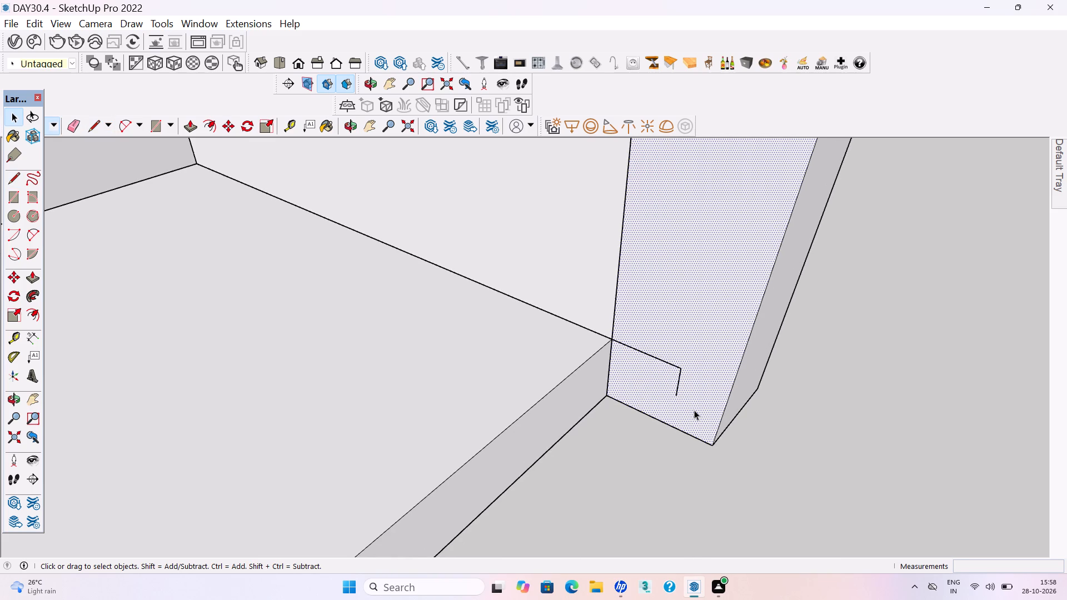
key("space")
type("L")
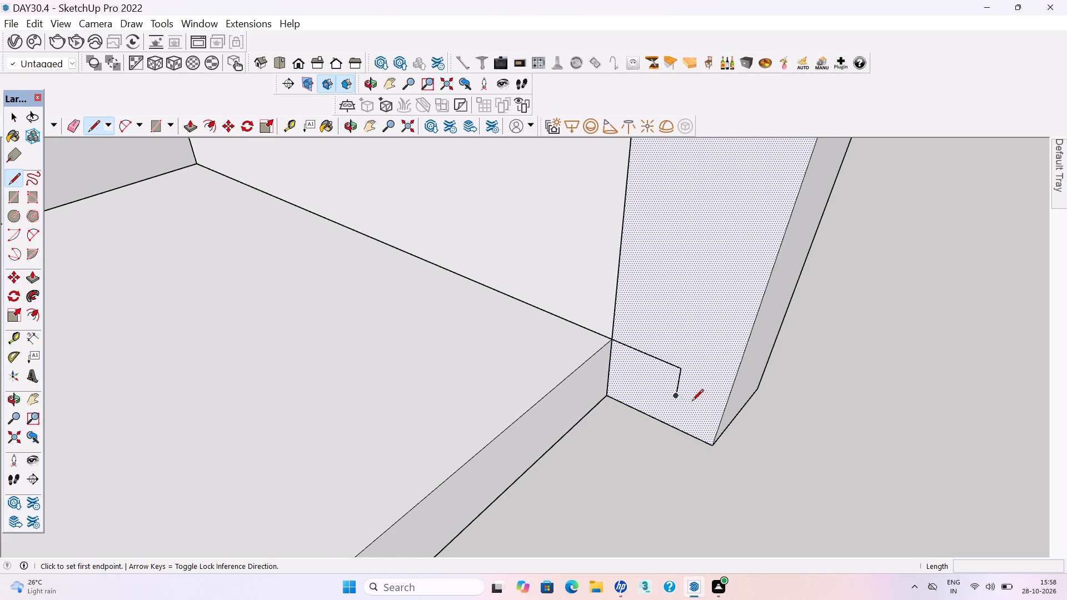
scroll(692, 401, "up", 3)
left_click(677, 357)
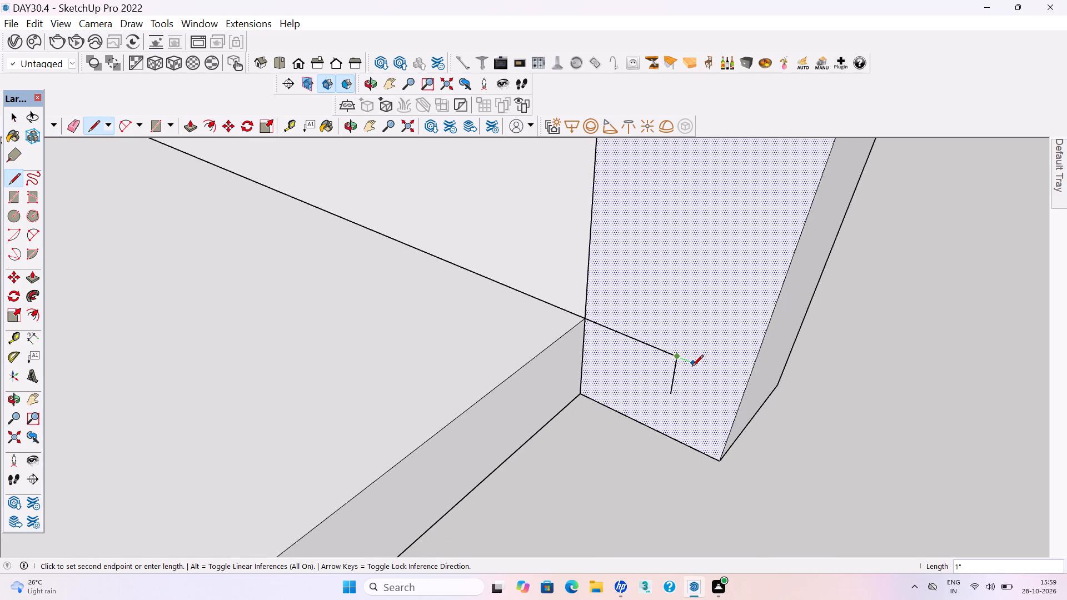
left_click(688, 365)
scroll(688, 381, "up", 3)
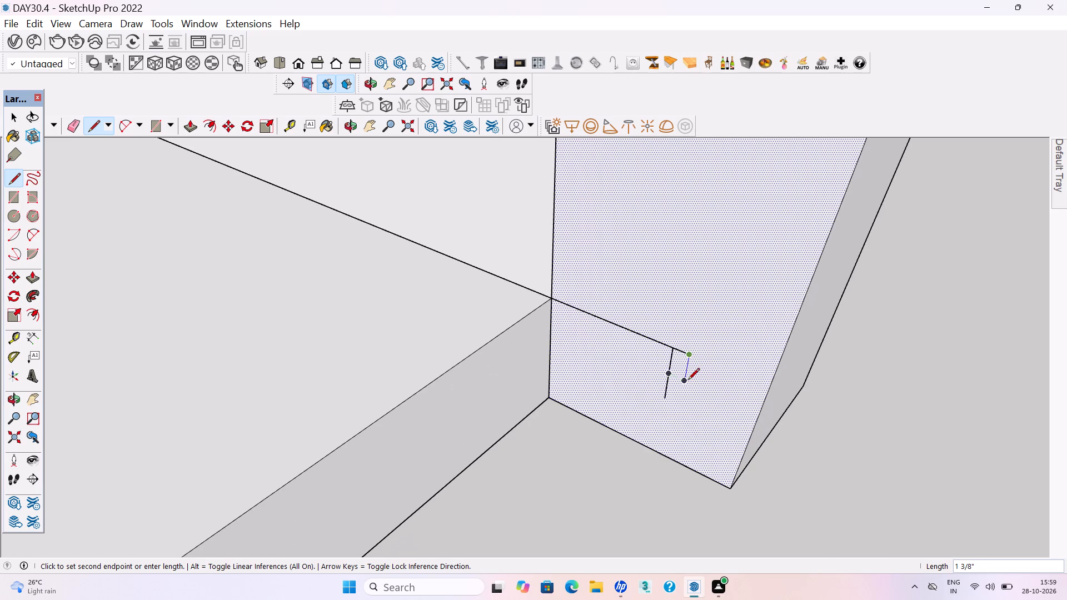
left_click(688, 381)
left_click(671, 372)
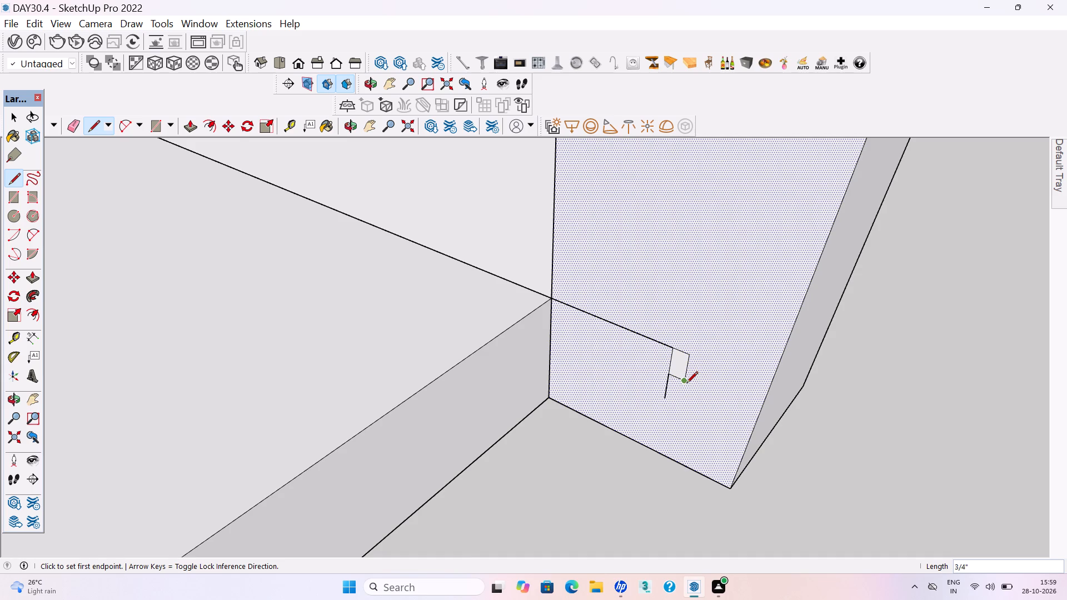
Delete the short downward line and the small rectangle's side above it on the post's inner face.
key("space")
scroll(674, 368, "up", 2)
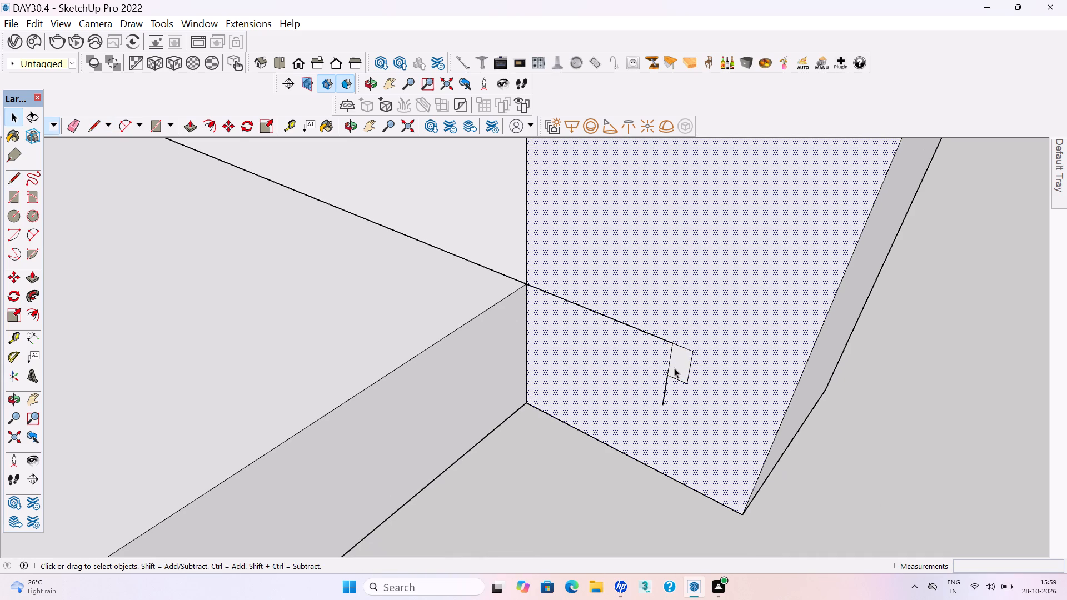
scroll(671, 395, "up", 3)
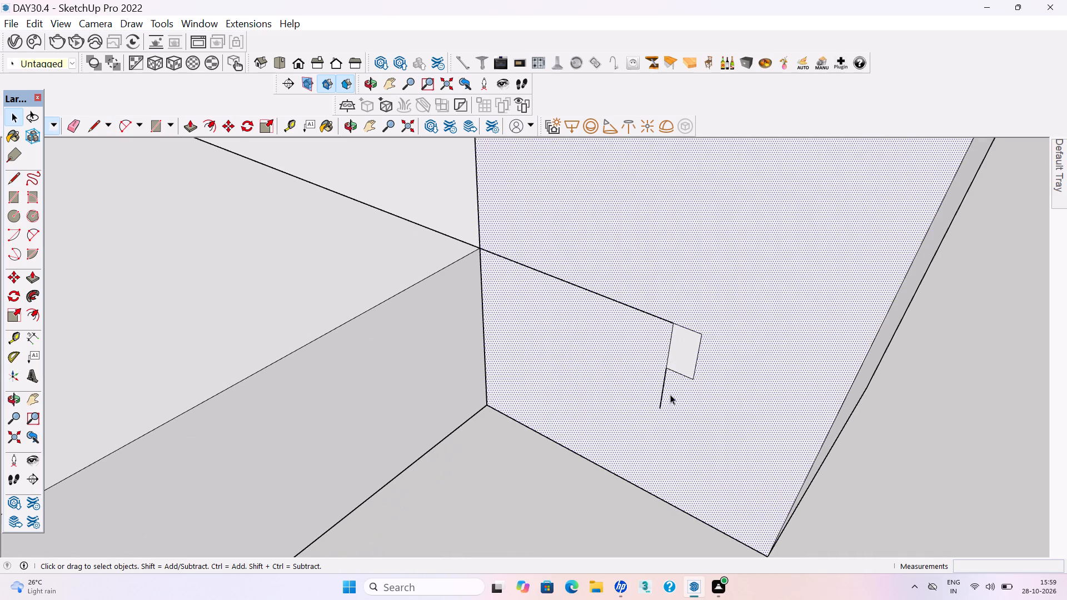
left_click(664, 389)
key("Delete")
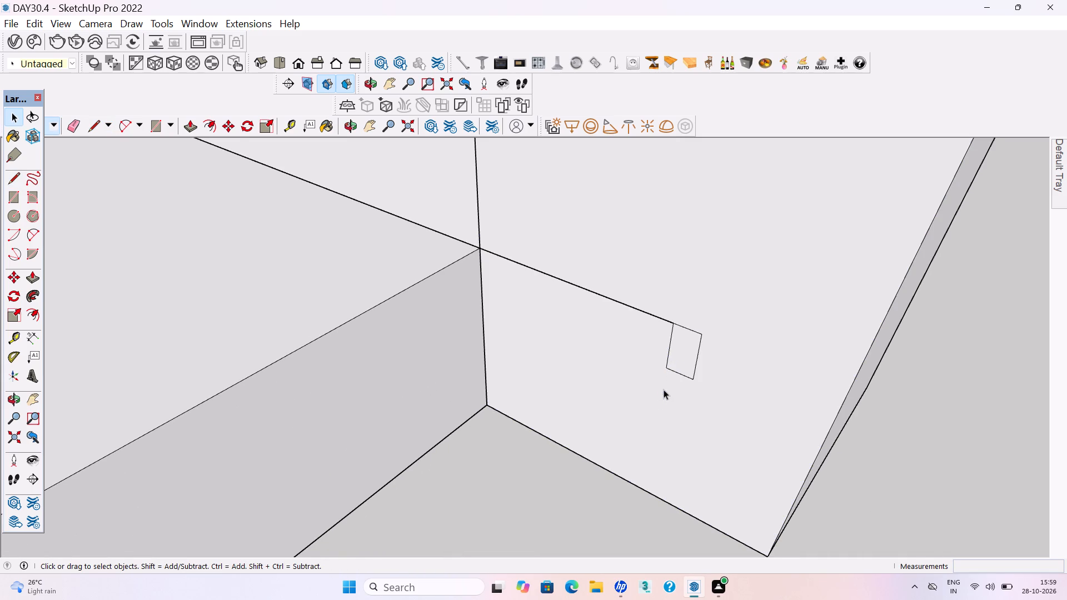
left_click(667, 358)
key("Delete")
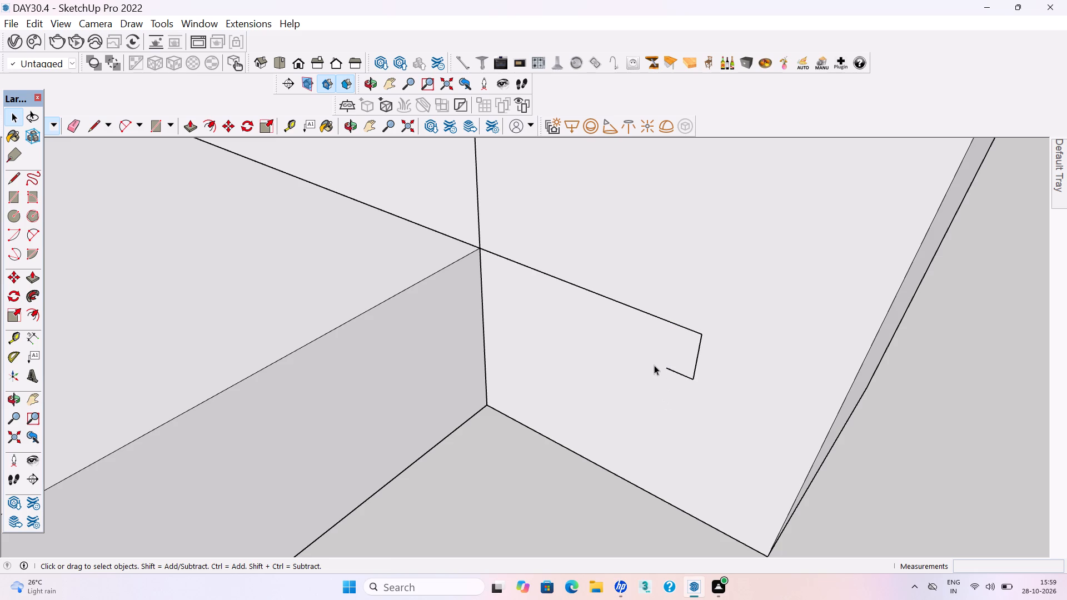
Draw a short vertical line down from the open end of the stepped profile on the post's inner face.
key("l")
key("space")
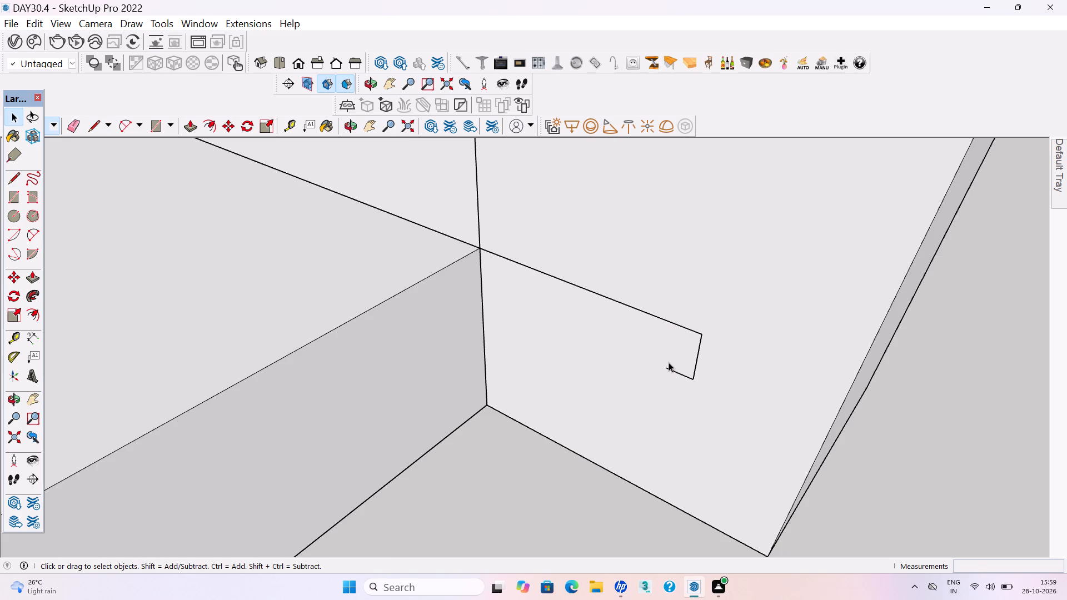
double_click(670, 358)
left_click(670, 356)
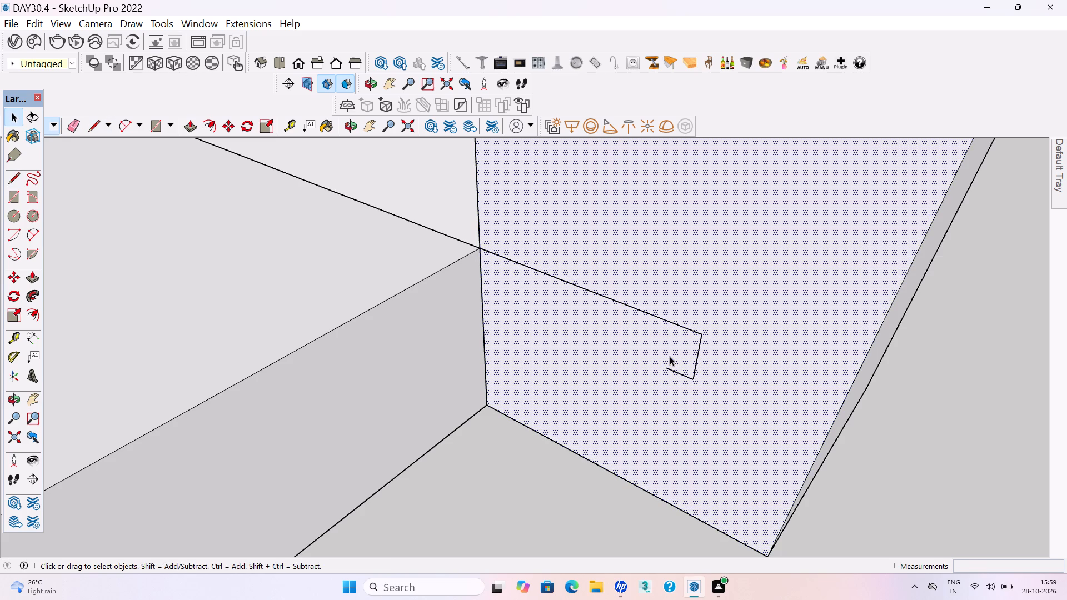
key("l")
left_click(667, 370)
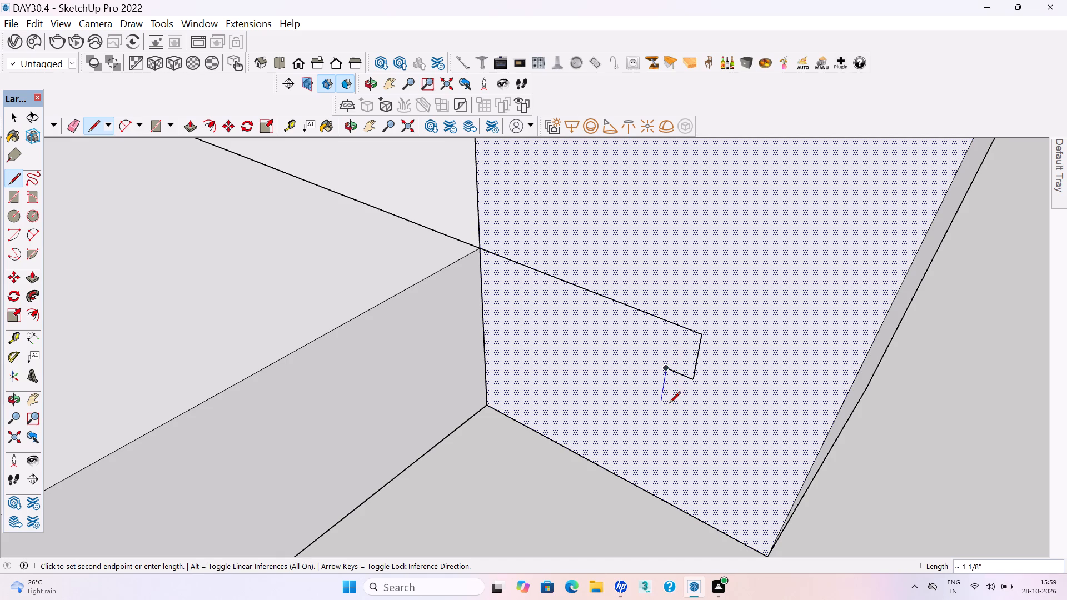
left_click(667, 411)
key("space")
scroll(654, 389, "down", 4)
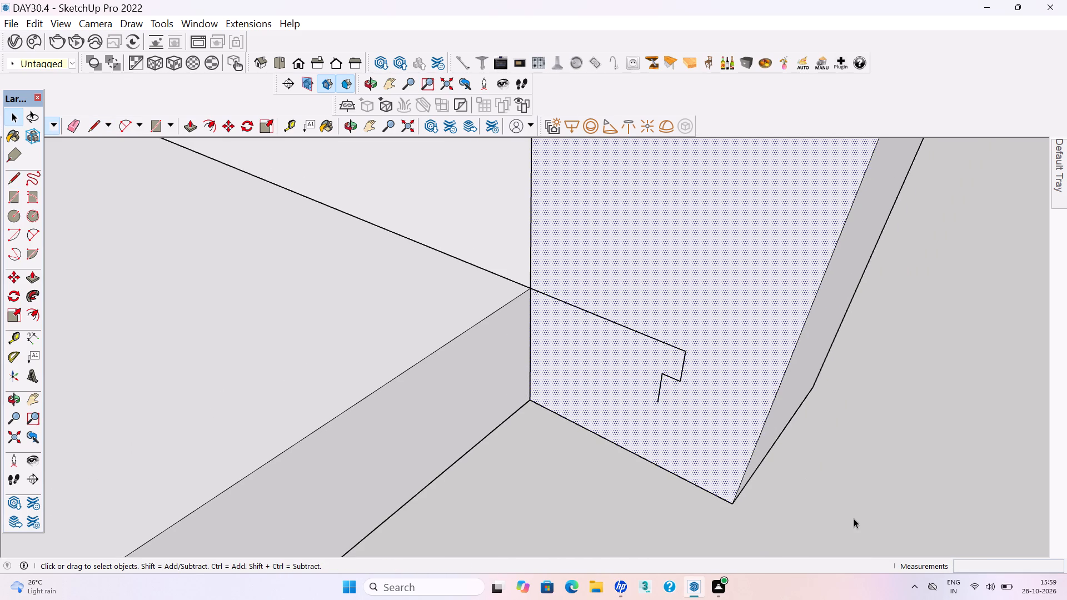
left_click(854, 518)
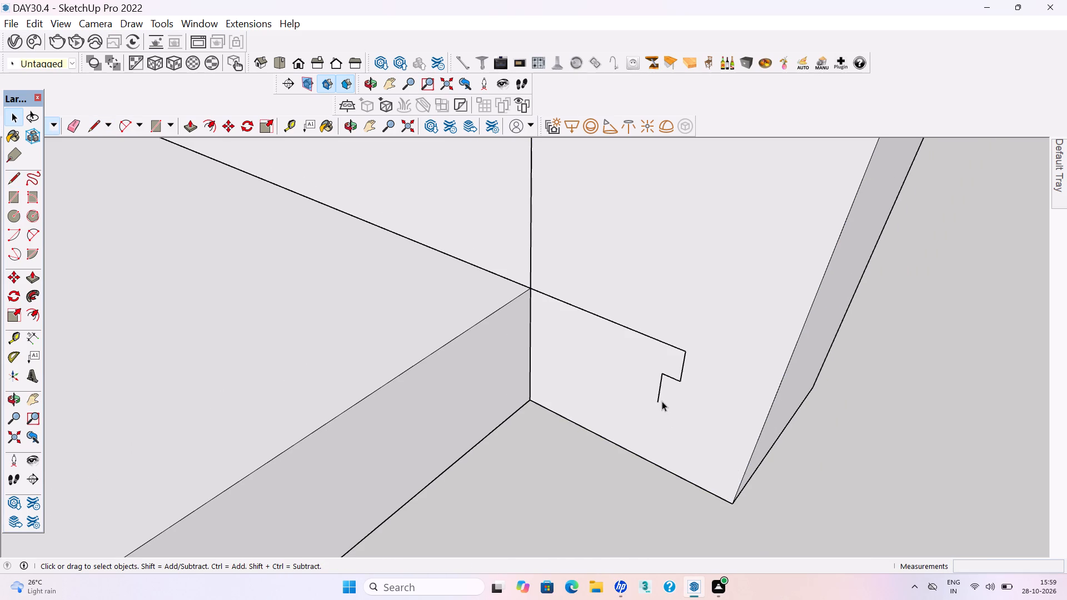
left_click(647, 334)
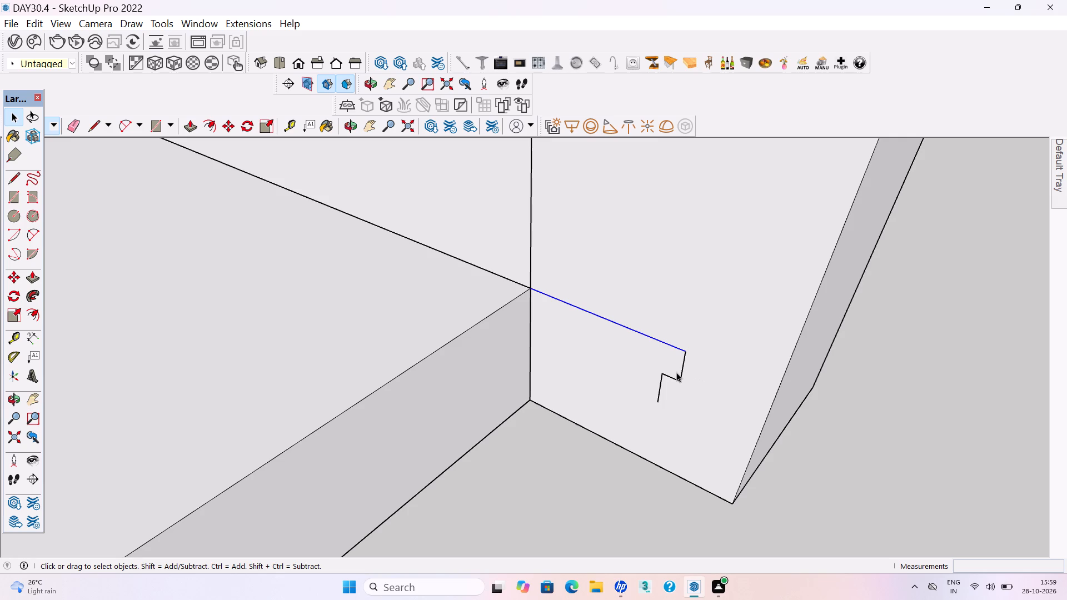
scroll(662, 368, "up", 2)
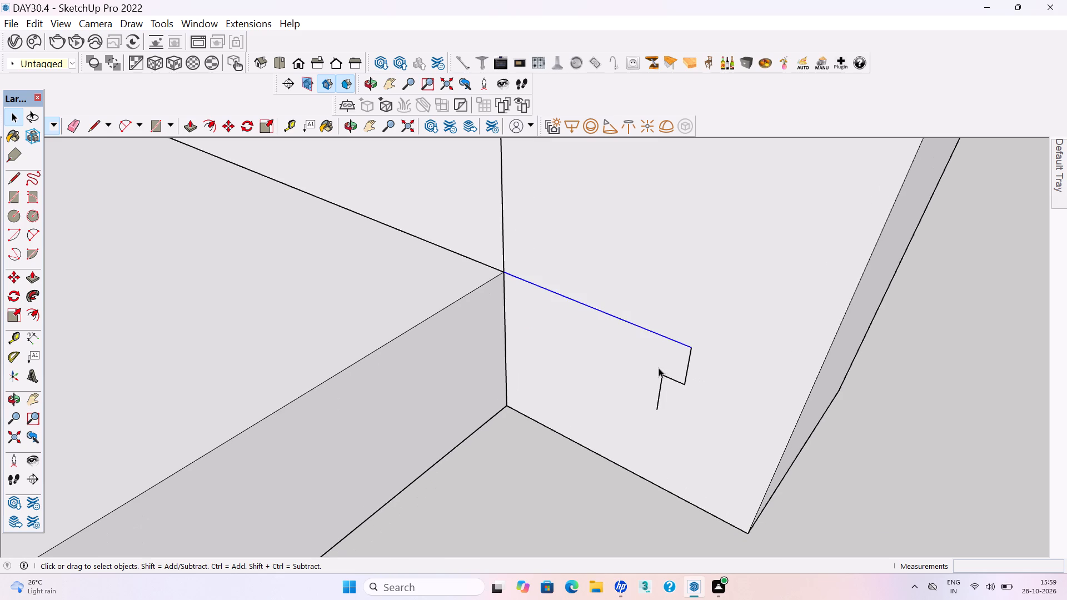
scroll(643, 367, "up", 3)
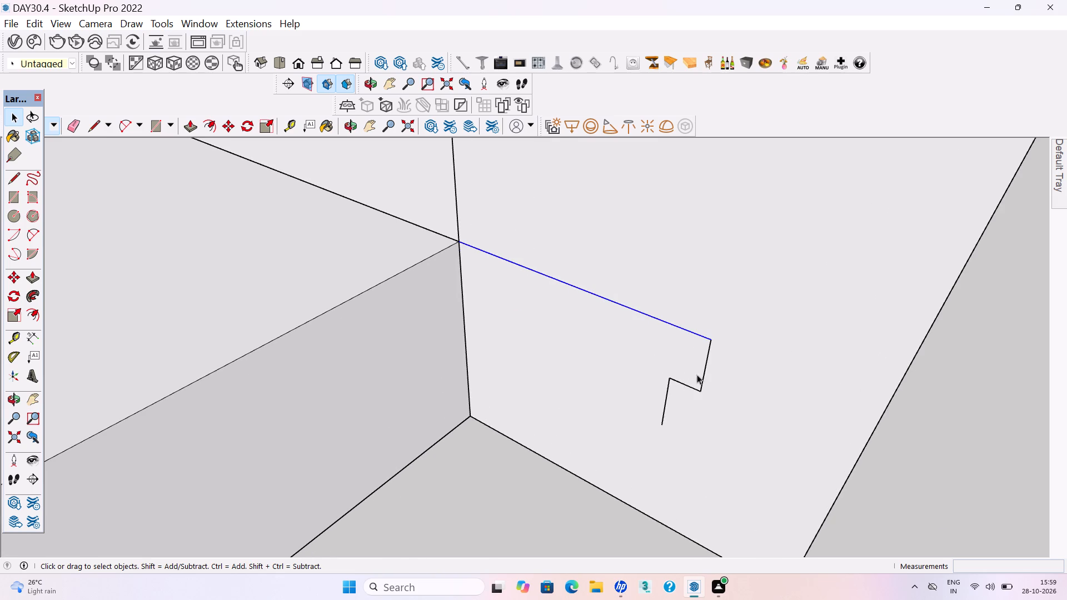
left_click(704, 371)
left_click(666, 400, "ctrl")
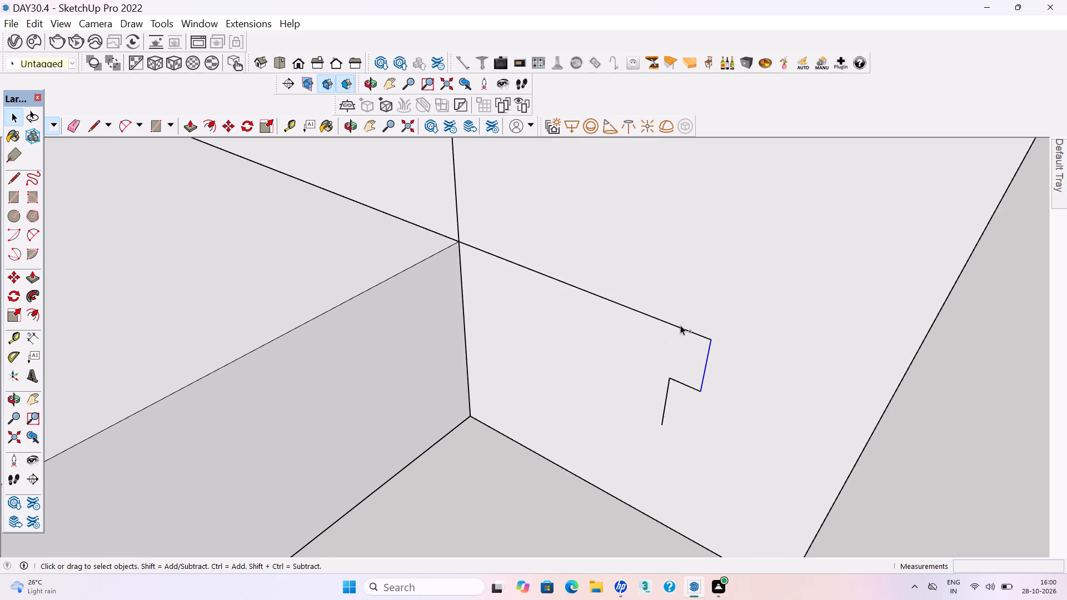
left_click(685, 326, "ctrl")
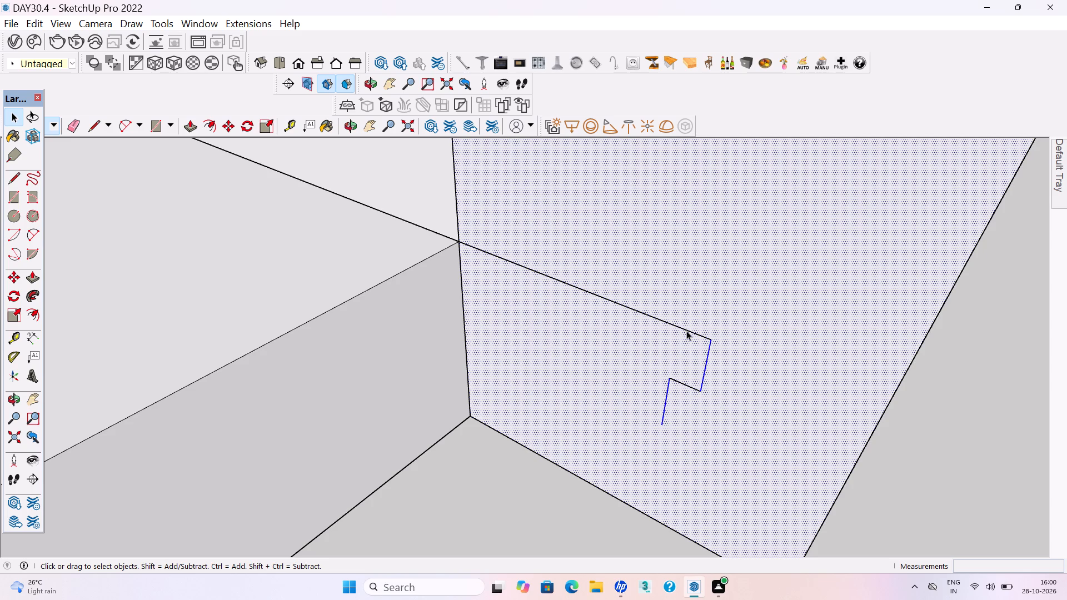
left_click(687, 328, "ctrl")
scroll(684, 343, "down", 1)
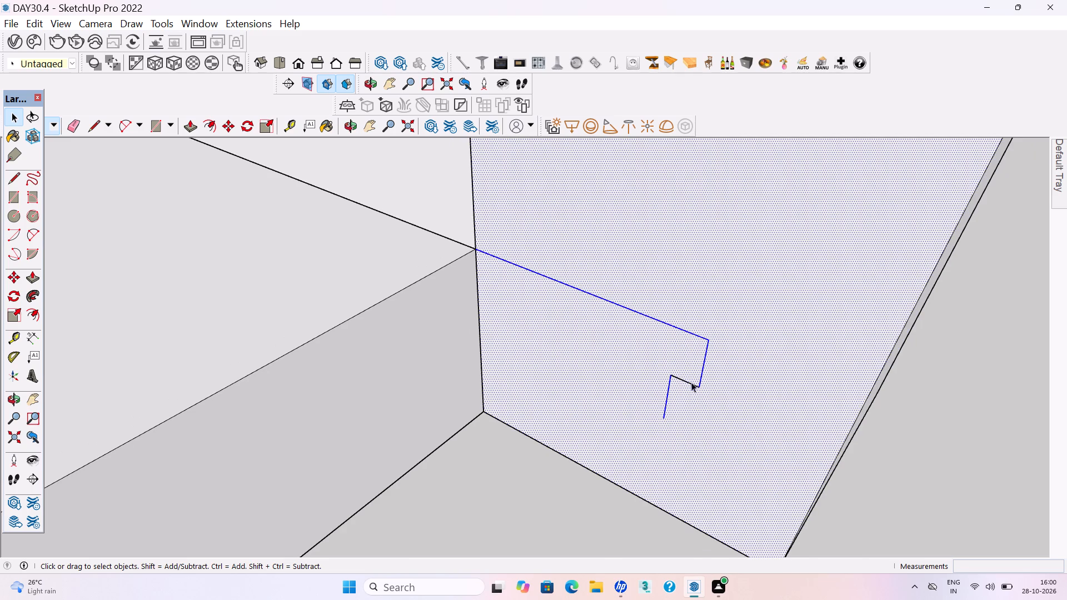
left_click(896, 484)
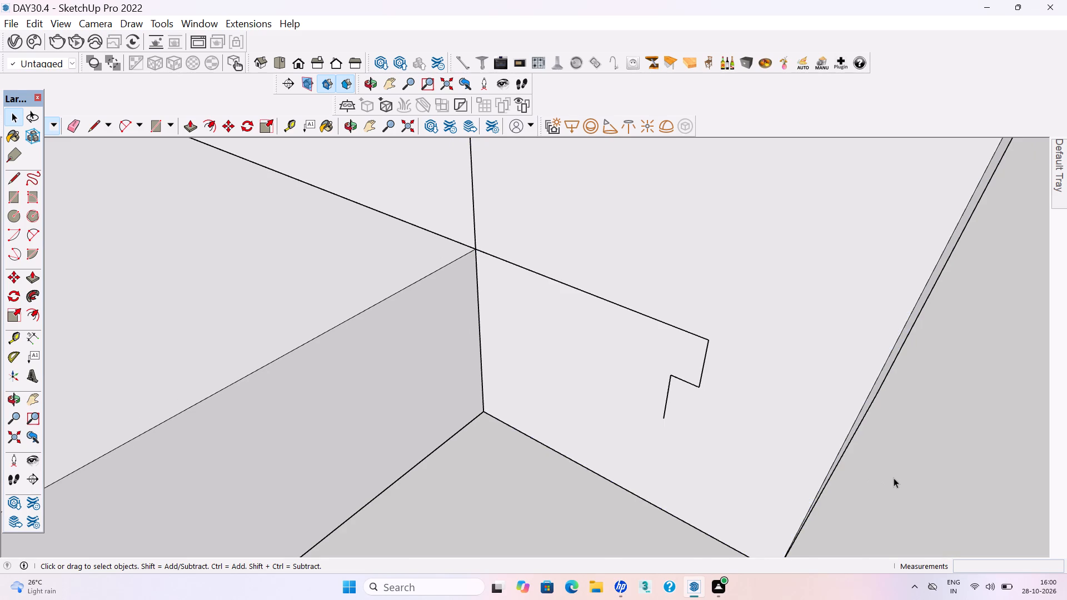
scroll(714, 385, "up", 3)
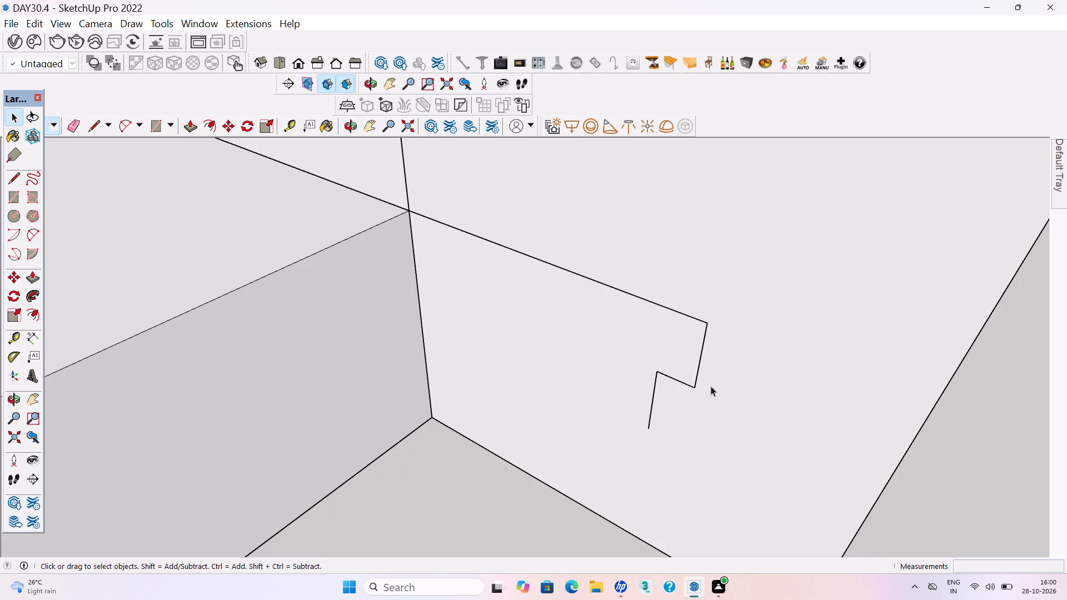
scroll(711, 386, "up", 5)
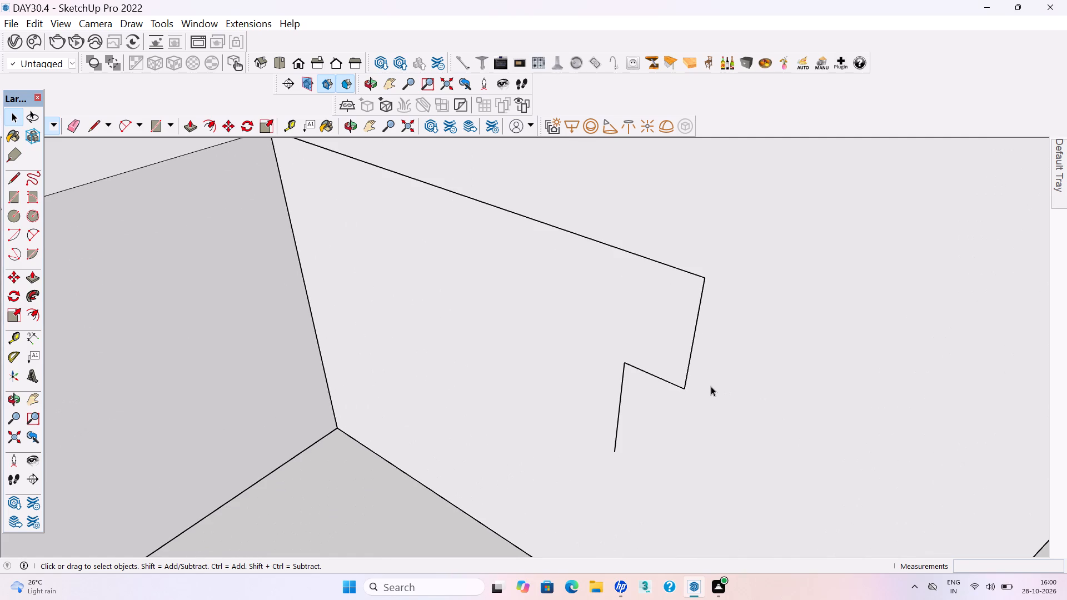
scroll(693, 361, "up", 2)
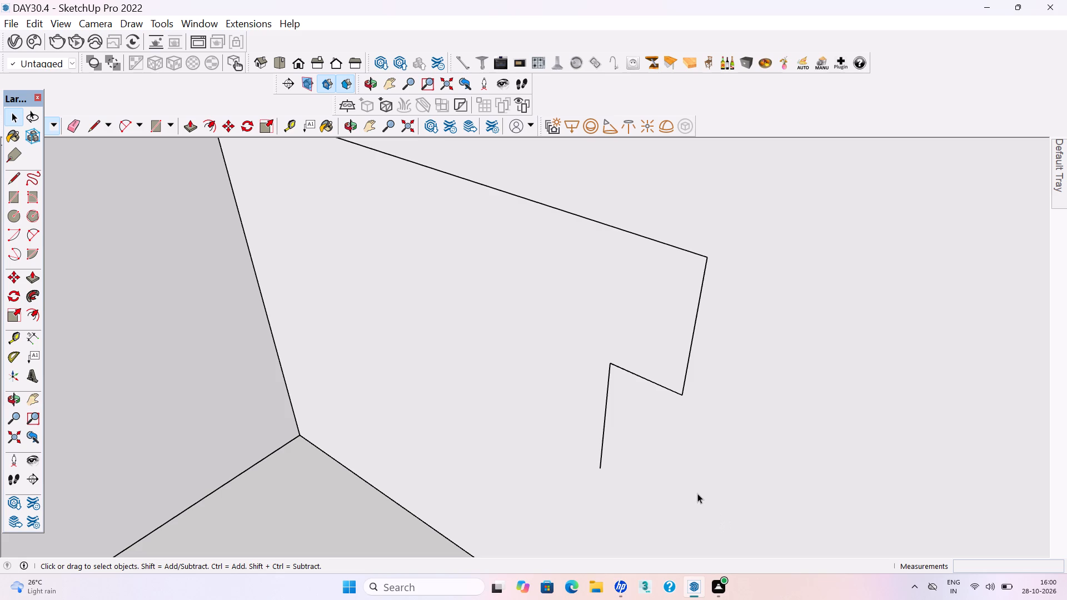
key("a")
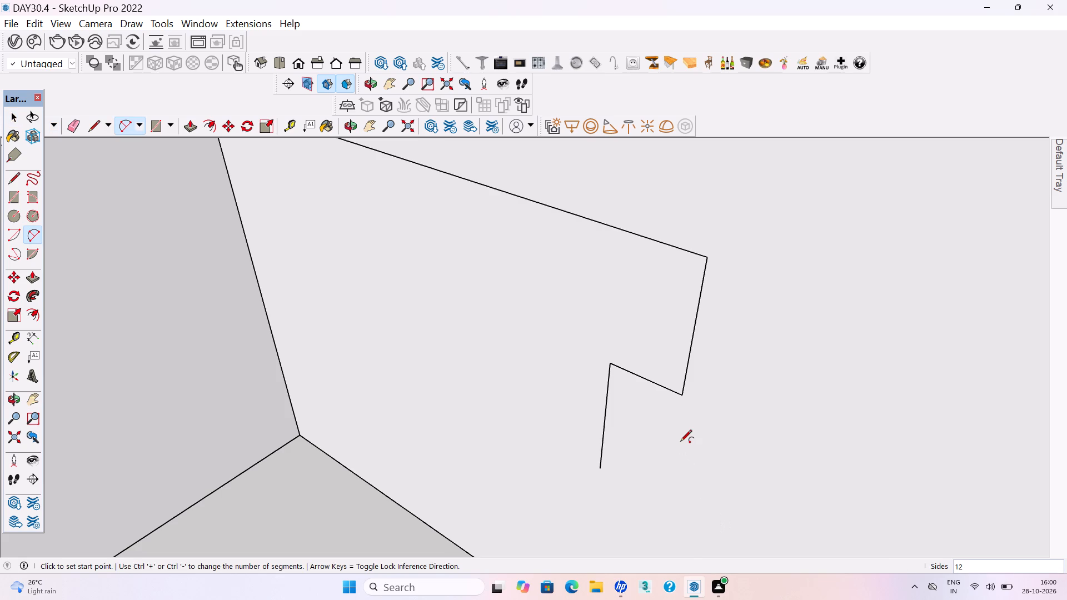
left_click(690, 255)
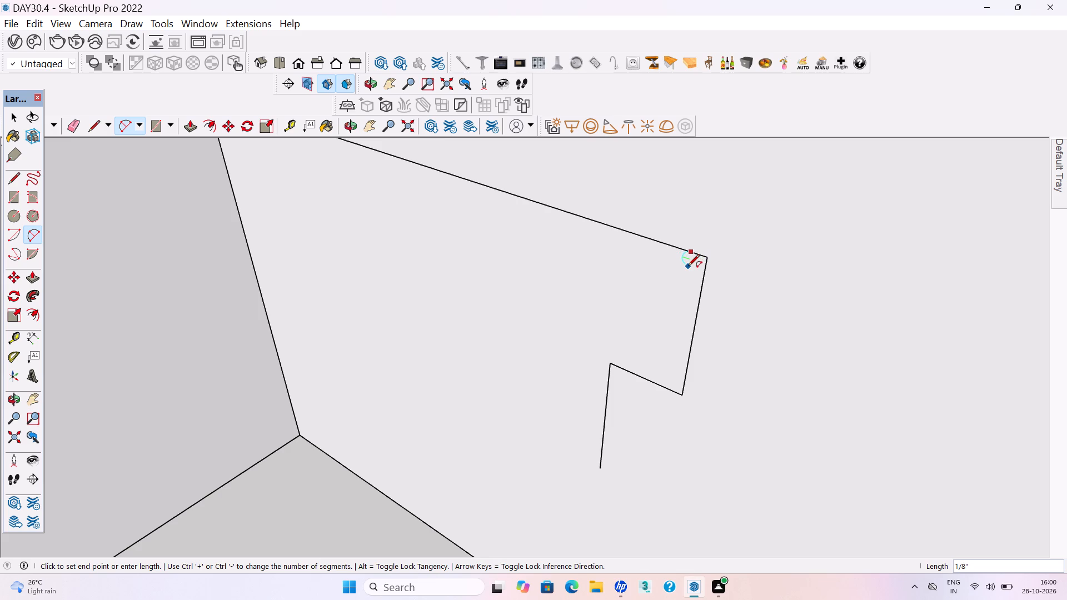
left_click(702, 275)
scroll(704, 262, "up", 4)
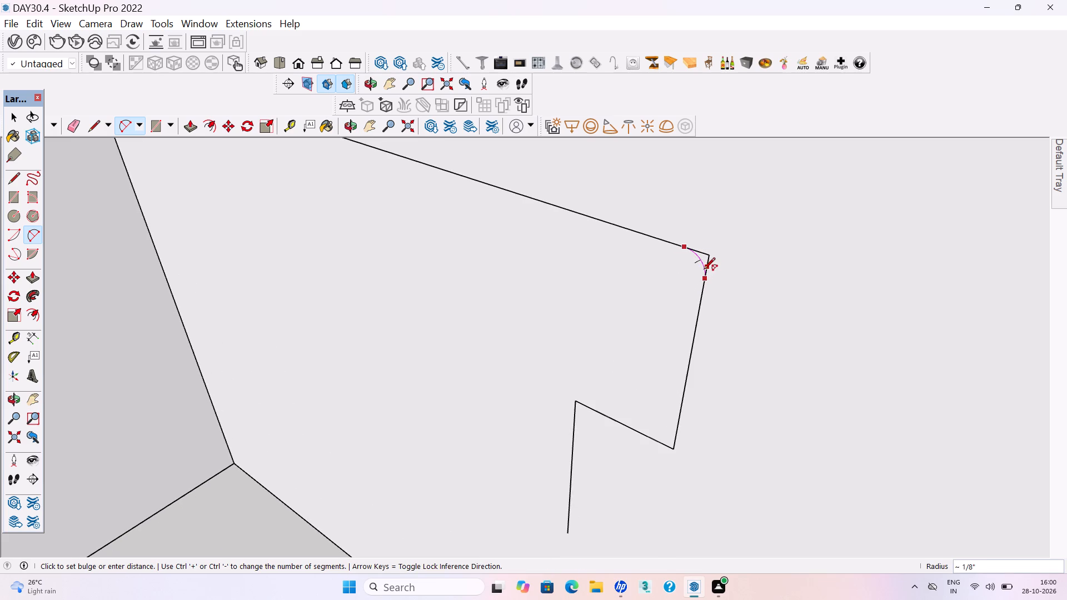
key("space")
Draw a tangent arc of about 1/8" radius across the stepped profile's upper outer corner.
scroll(699, 267, "up", 3)
double_click(683, 289)
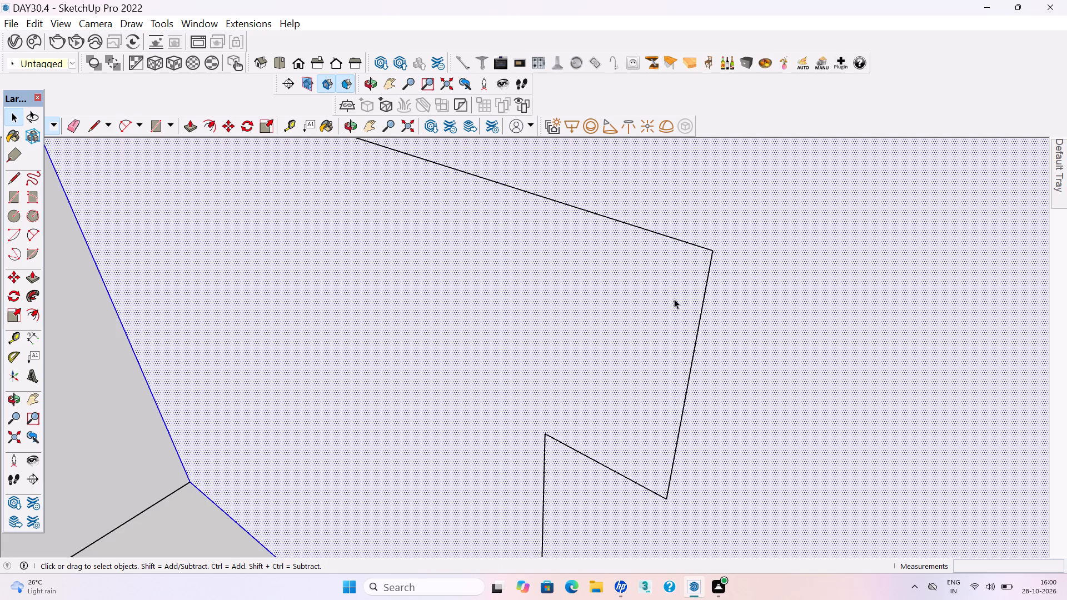
key("a")
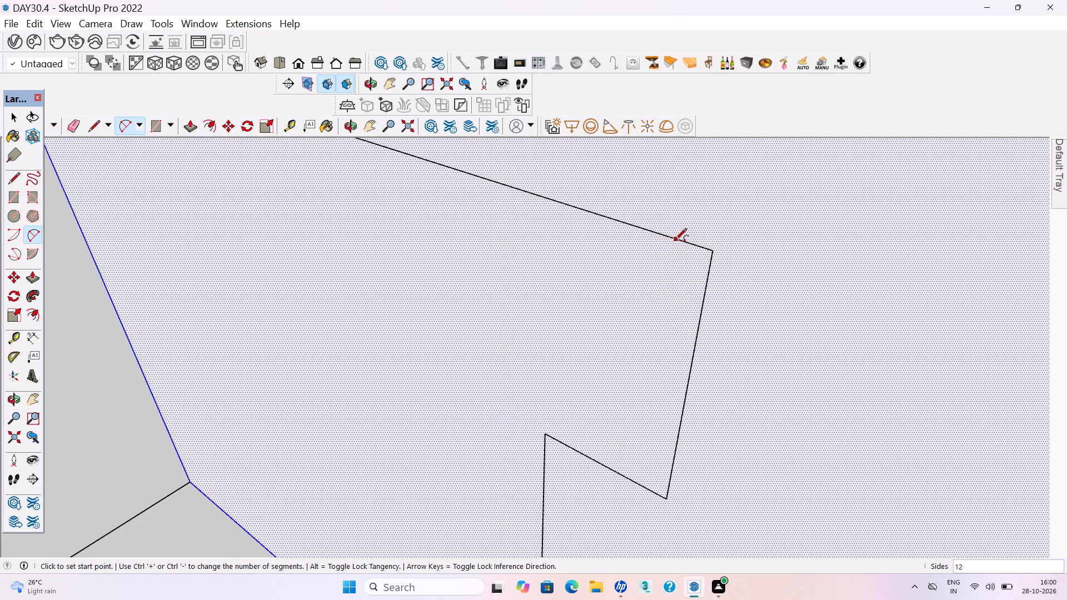
left_click(675, 241)
left_click(704, 284)
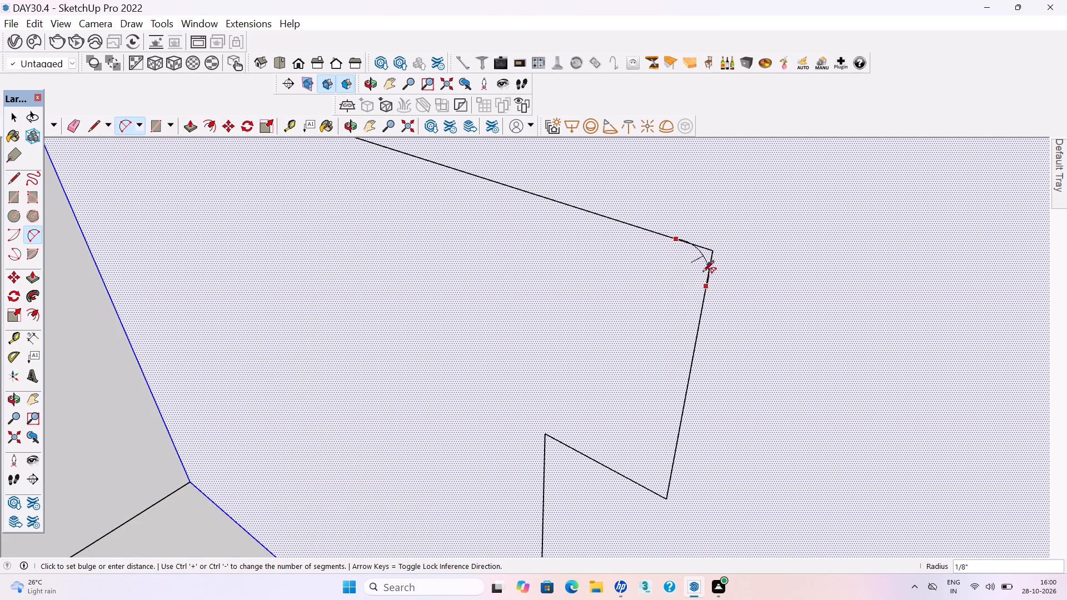
left_click(704, 270)
key("space")
Delete the two leftover line stubs outside the arc so the profile's corner is rounded.
scroll(700, 264, "up", 3)
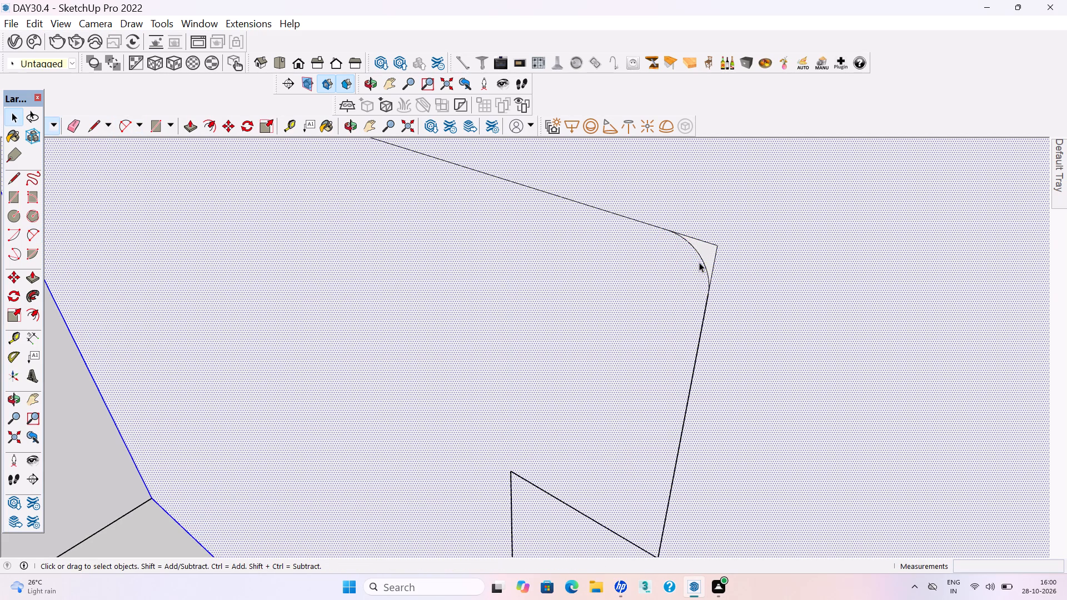
left_click(711, 244)
key("Delete")
left_click(714, 266)
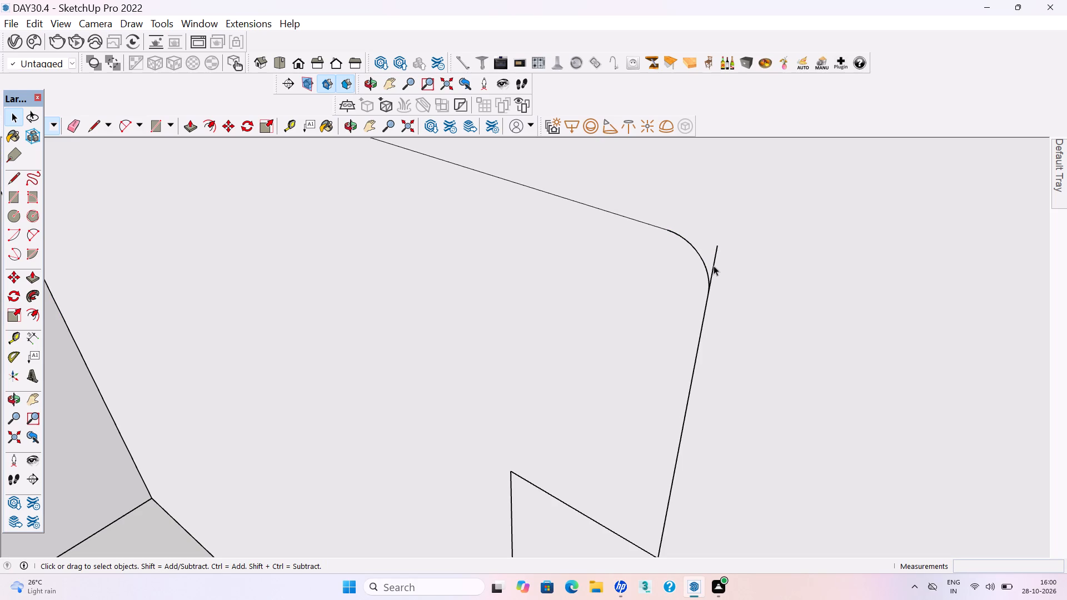
key("Delete")
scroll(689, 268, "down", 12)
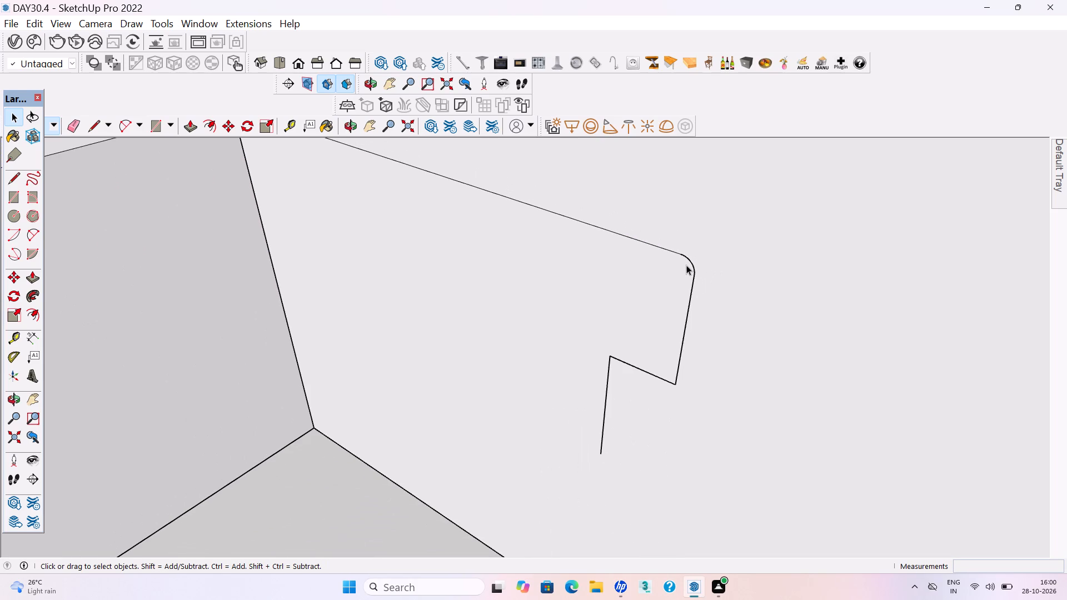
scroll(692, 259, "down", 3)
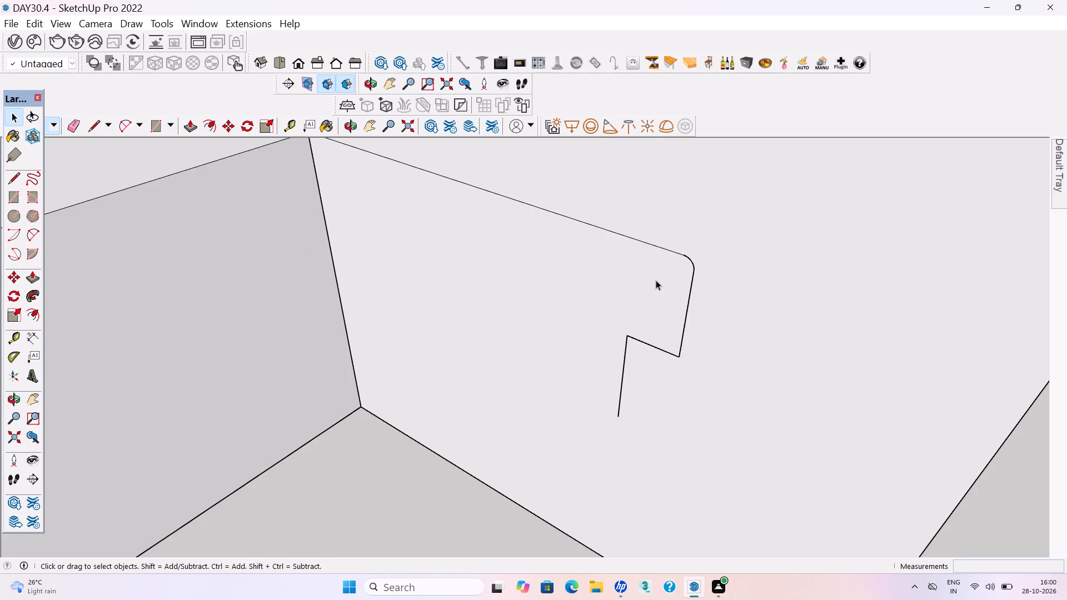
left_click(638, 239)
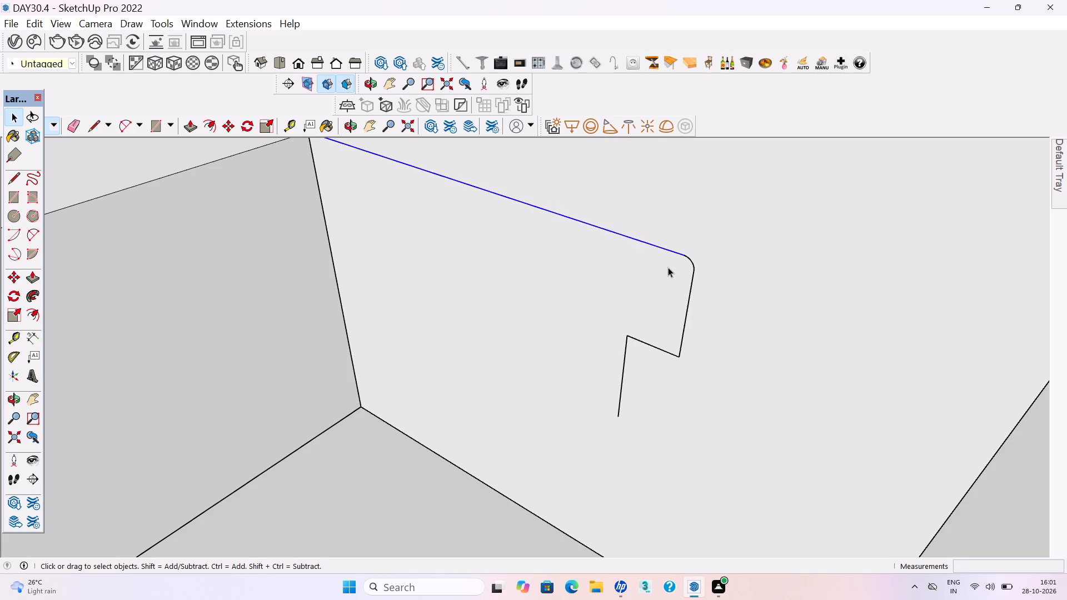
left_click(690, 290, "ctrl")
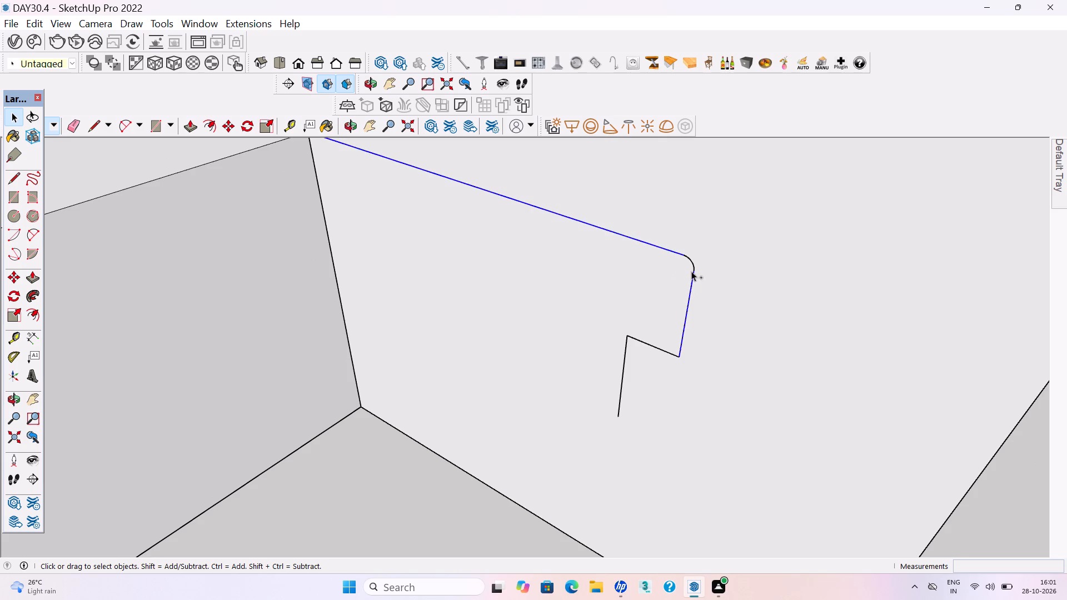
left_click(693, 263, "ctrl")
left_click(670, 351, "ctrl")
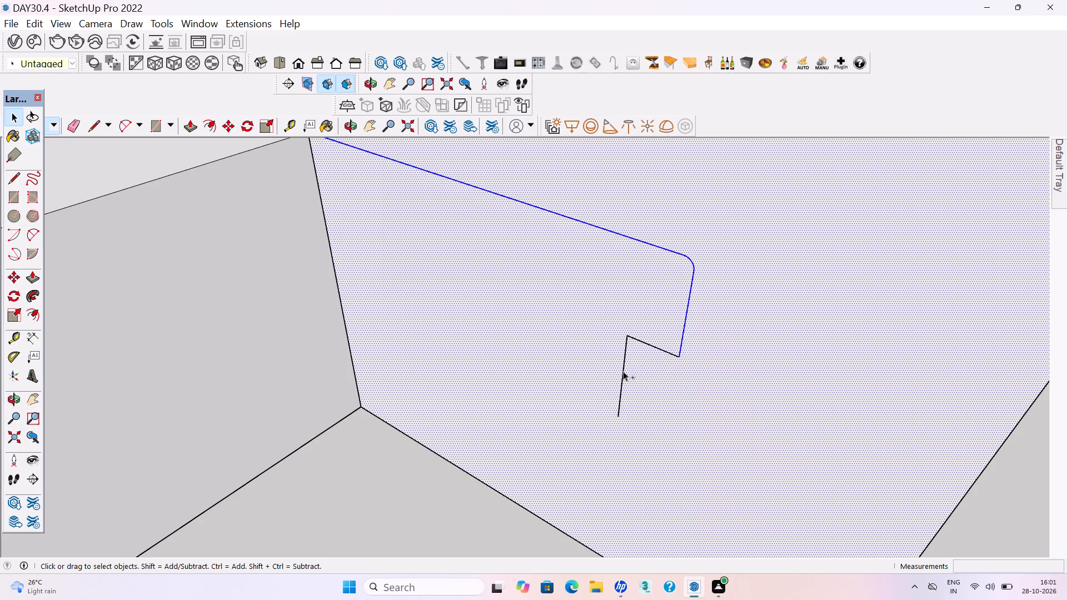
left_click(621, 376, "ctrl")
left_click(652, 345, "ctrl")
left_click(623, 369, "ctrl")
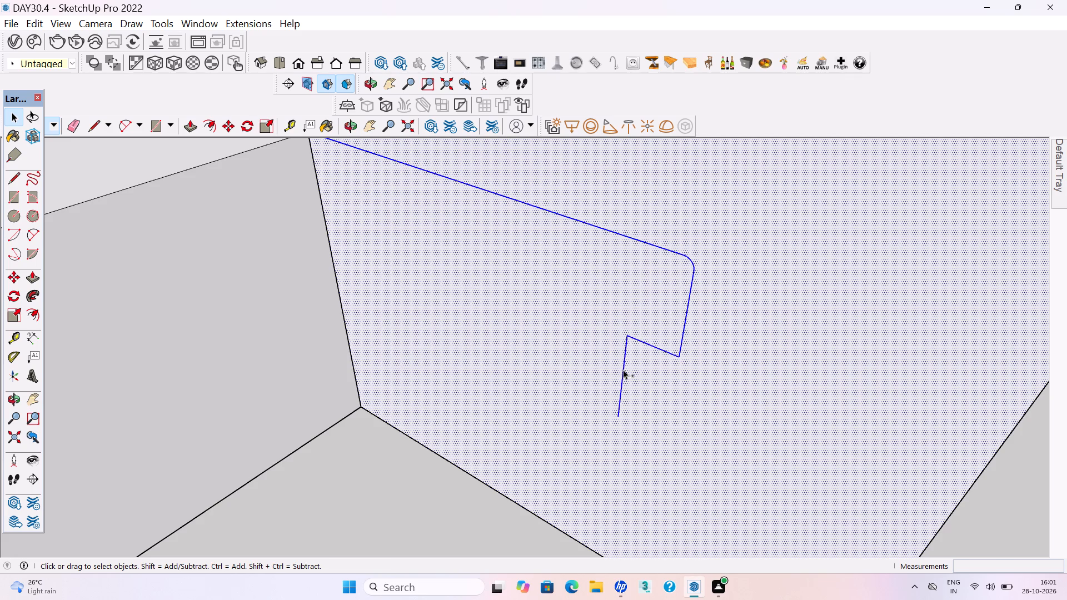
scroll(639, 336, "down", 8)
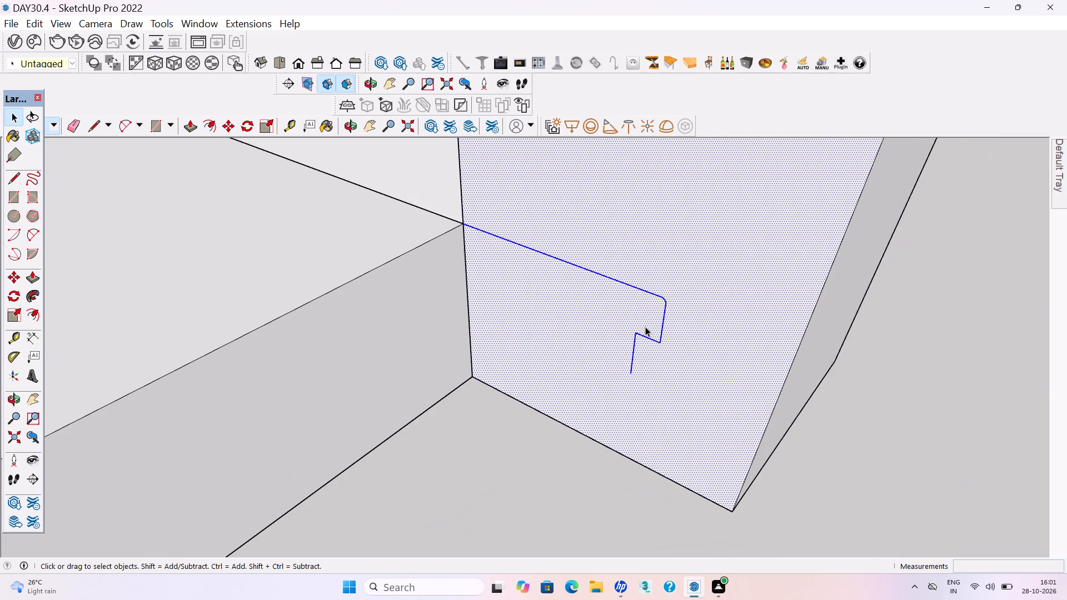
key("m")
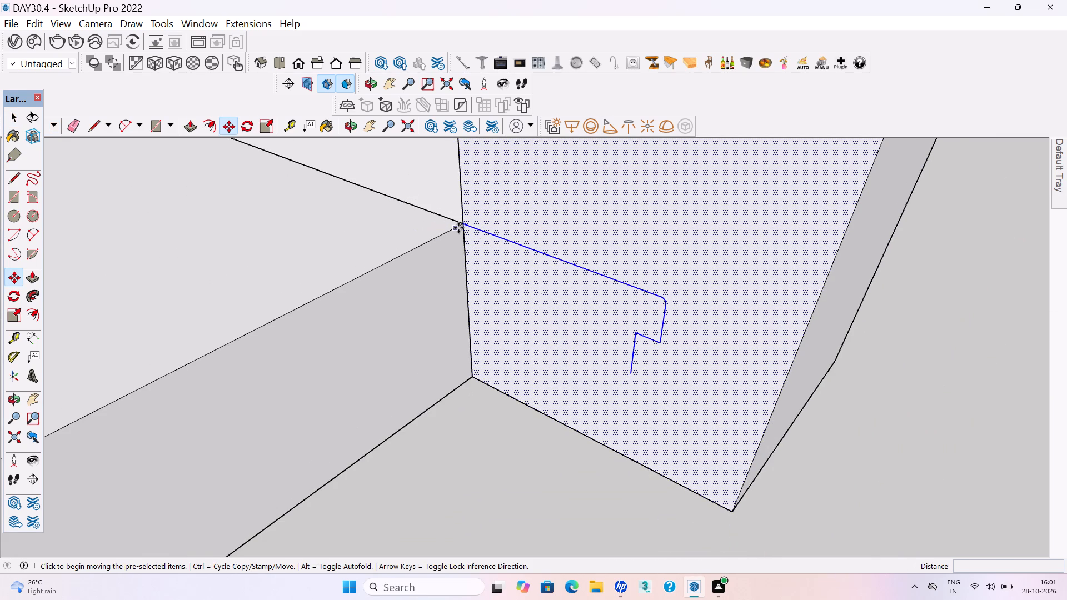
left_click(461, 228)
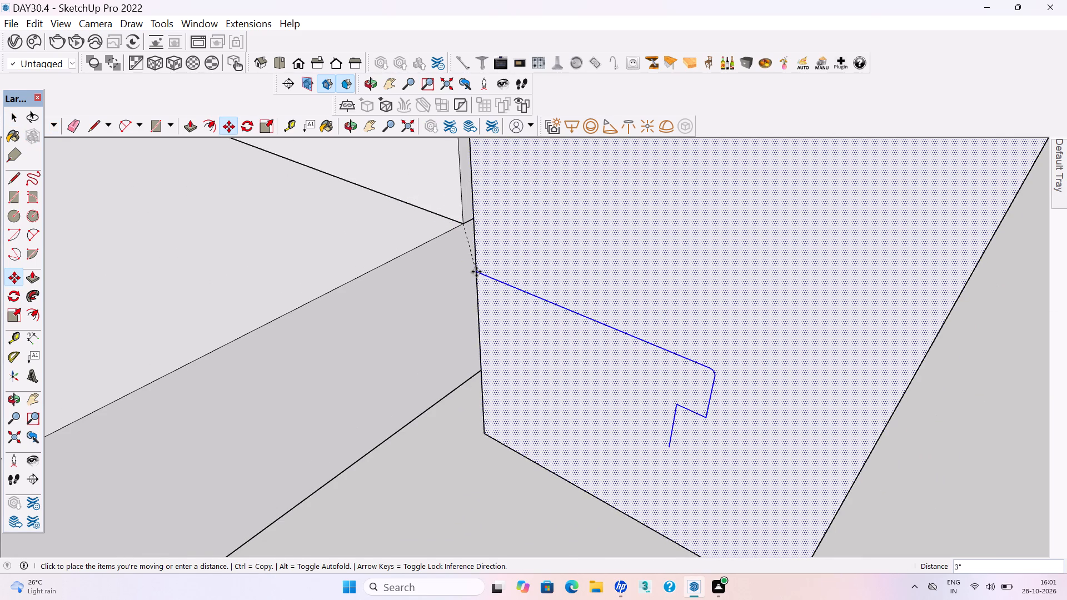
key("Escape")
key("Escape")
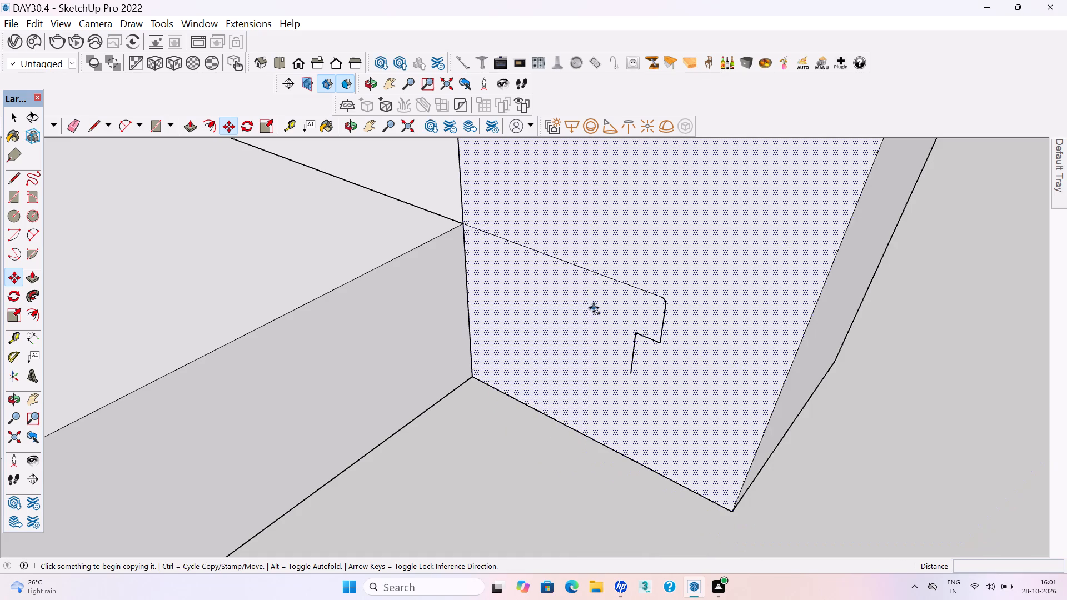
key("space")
Copy the rounded stepped profile's edges from the floor corner to the profile's lower open end, about 6 13/16" away.
scroll(648, 292, "up", 3)
left_click(650, 292)
scroll(672, 298, "up", 4)
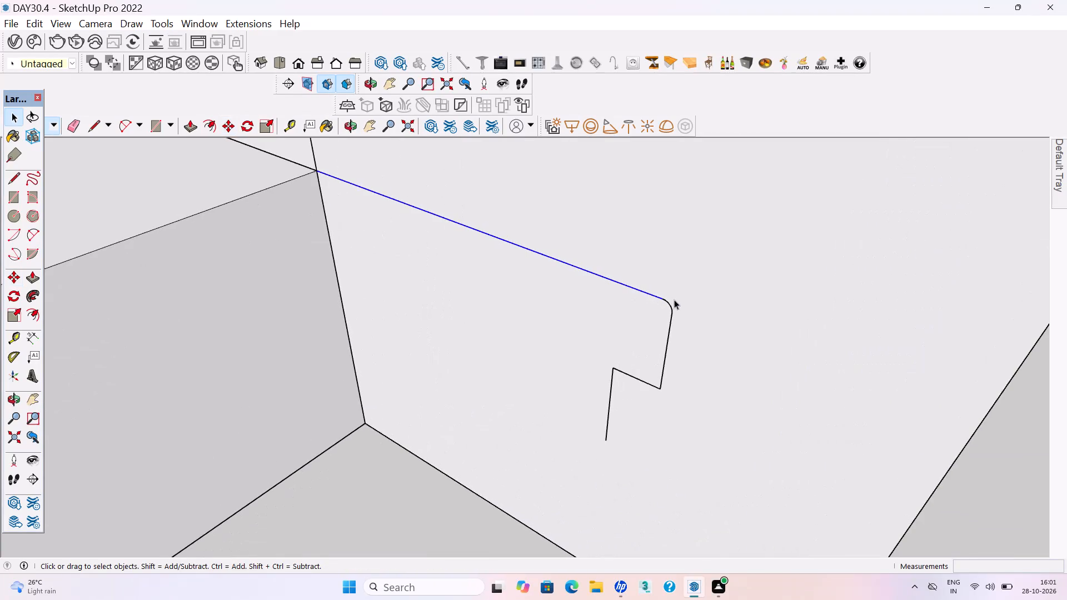
left_click(669, 305, "ctrl")
left_click(668, 332, "ctrl")
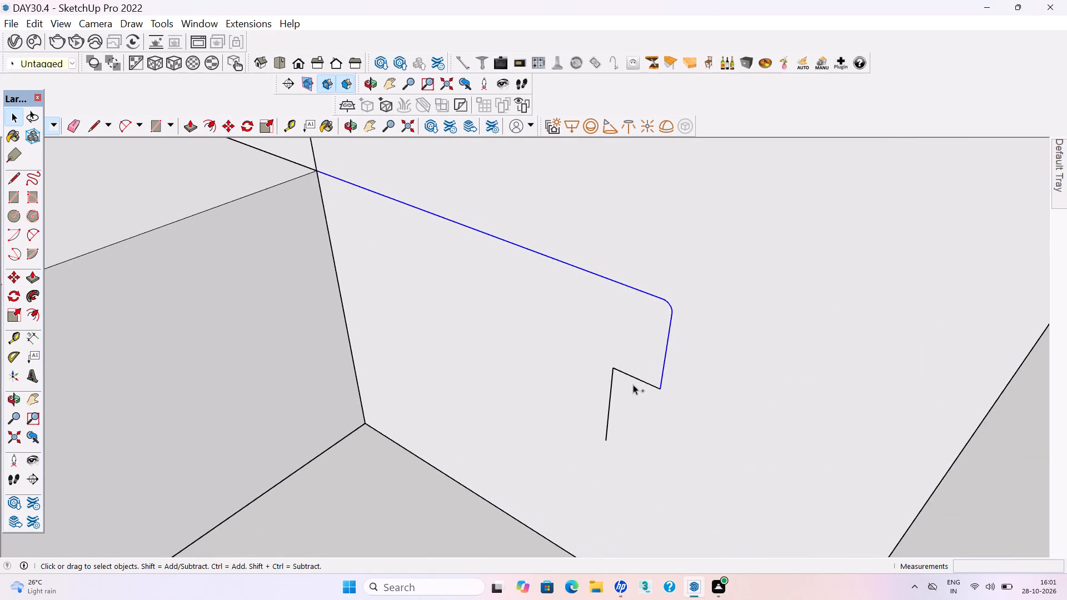
left_click(638, 379, "ctrl")
left_click(609, 396, "ctrl")
scroll(607, 358, "down", 3)
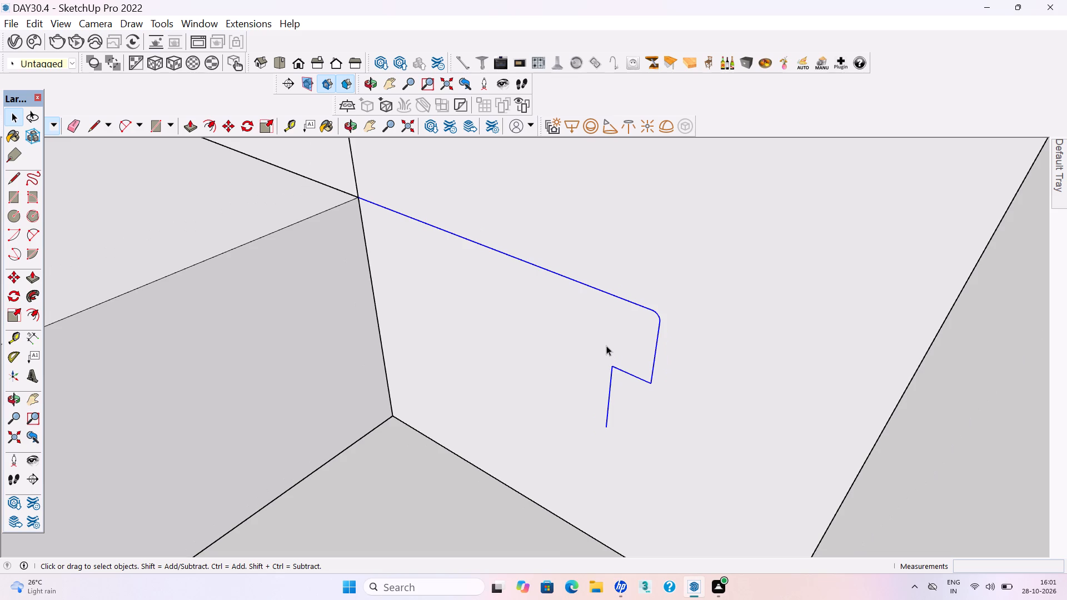
key("m")
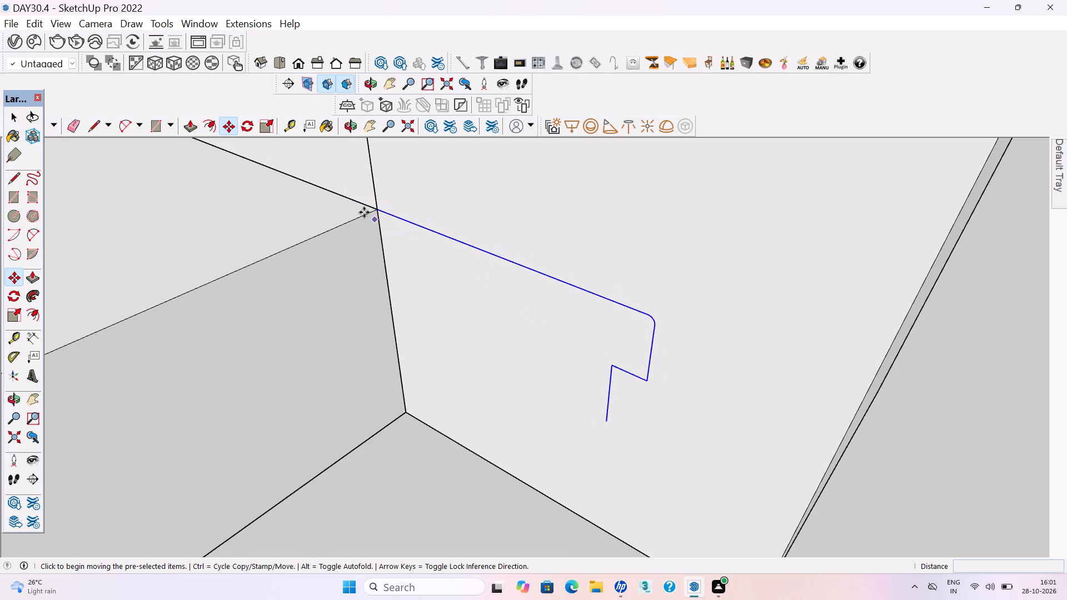
left_click(377, 208)
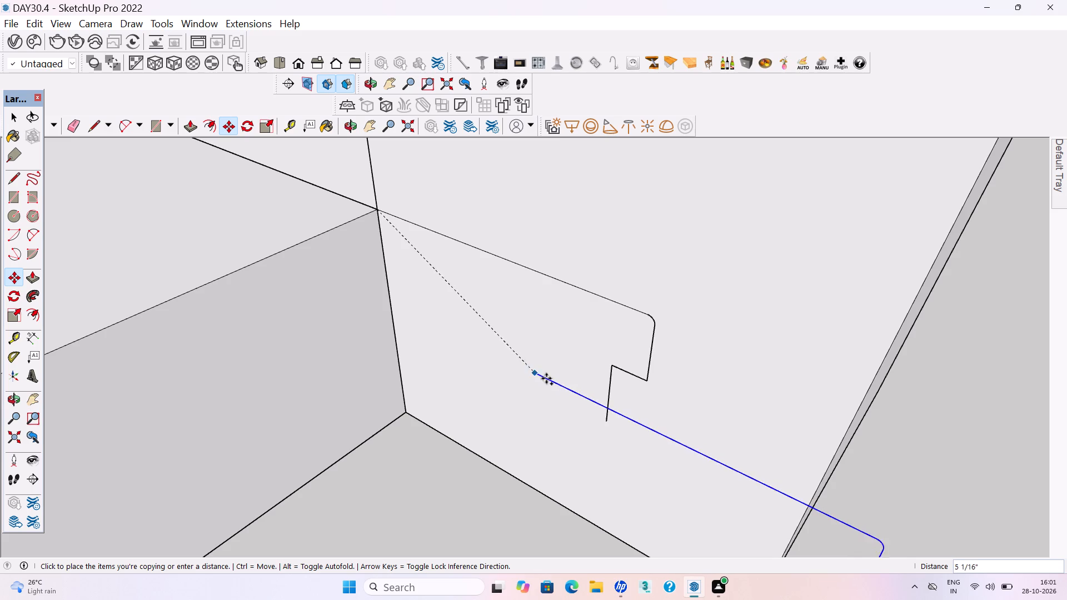
left_click(605, 420)
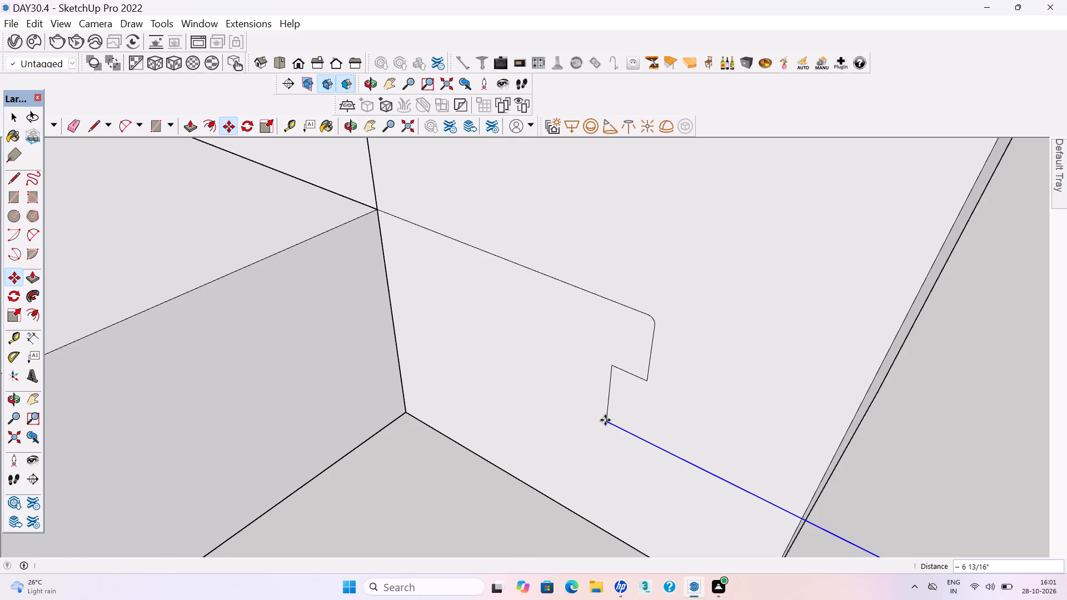
scroll(590, 388, "down", 9)
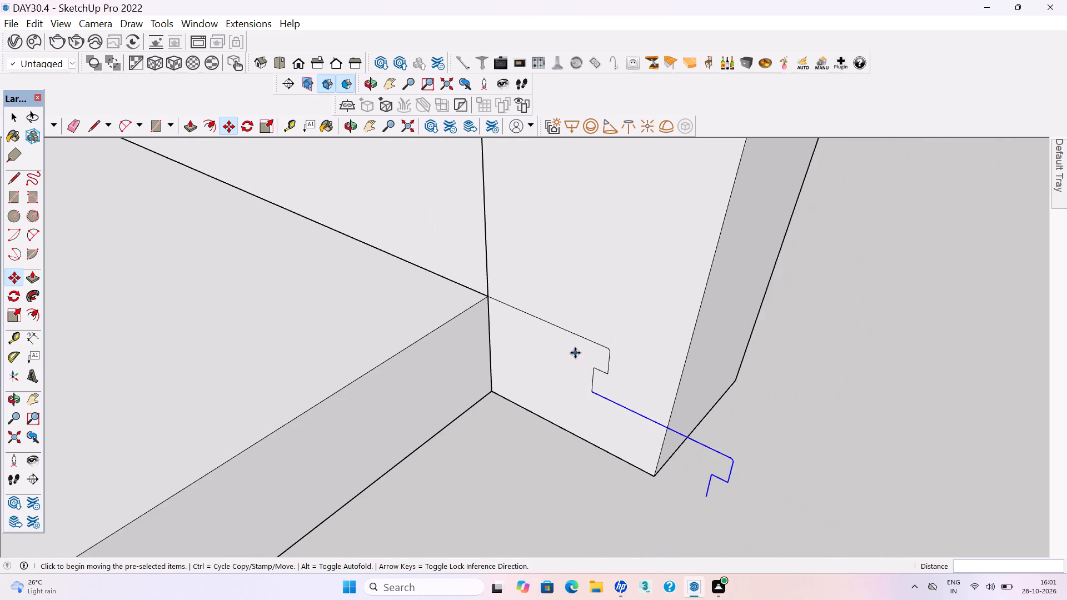
scroll(575, 353, "down", 3)
key("space")
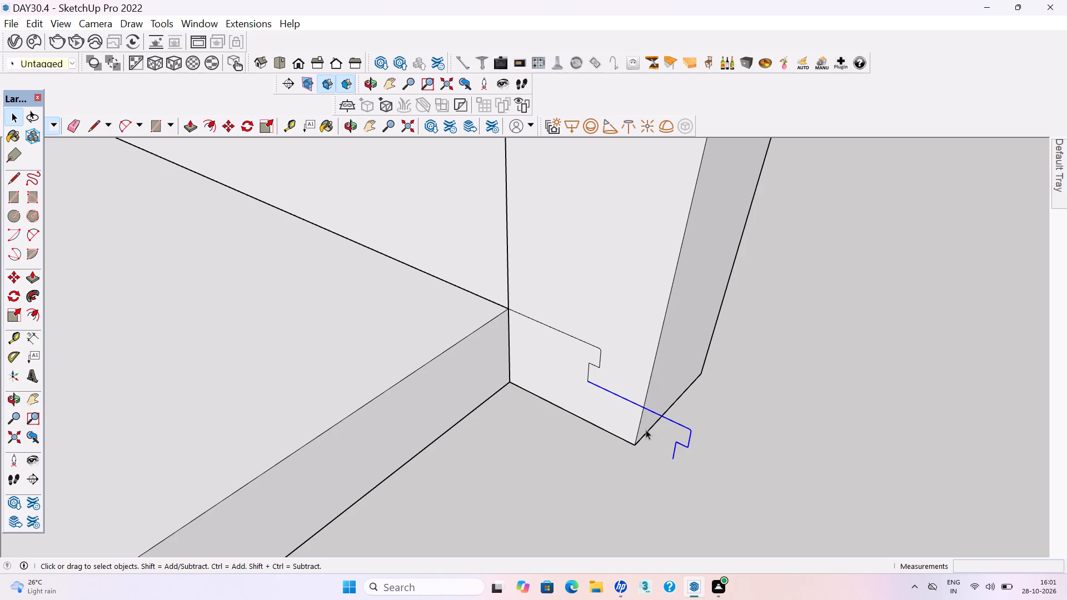
Draw a straight diagonal line from the copied profile's lower open end to the floor corner at the post, closing both profiles.
scroll(646, 429, "up", 1)
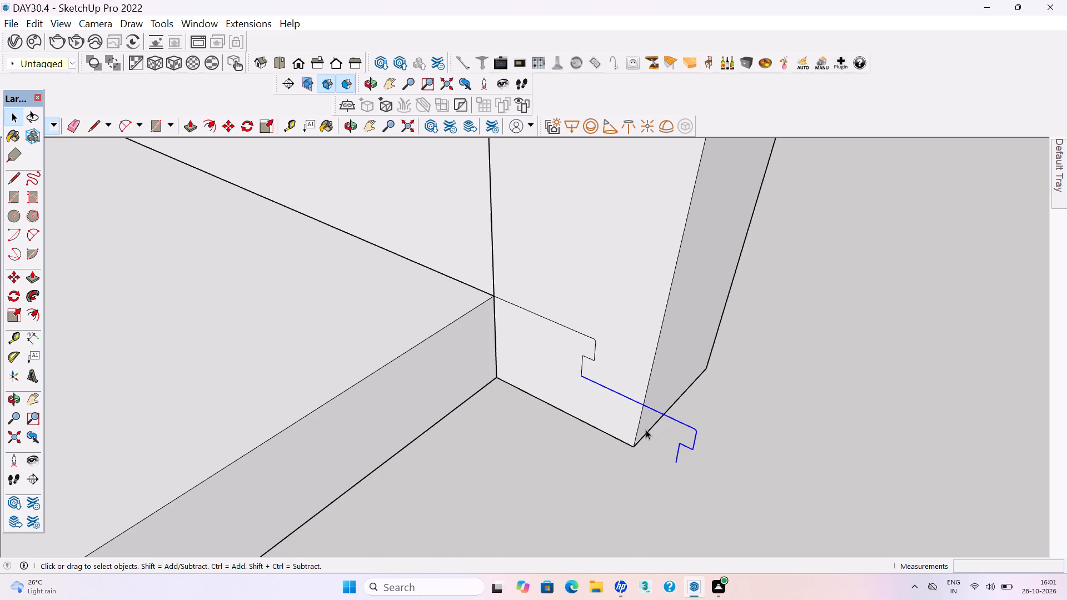
key("l")
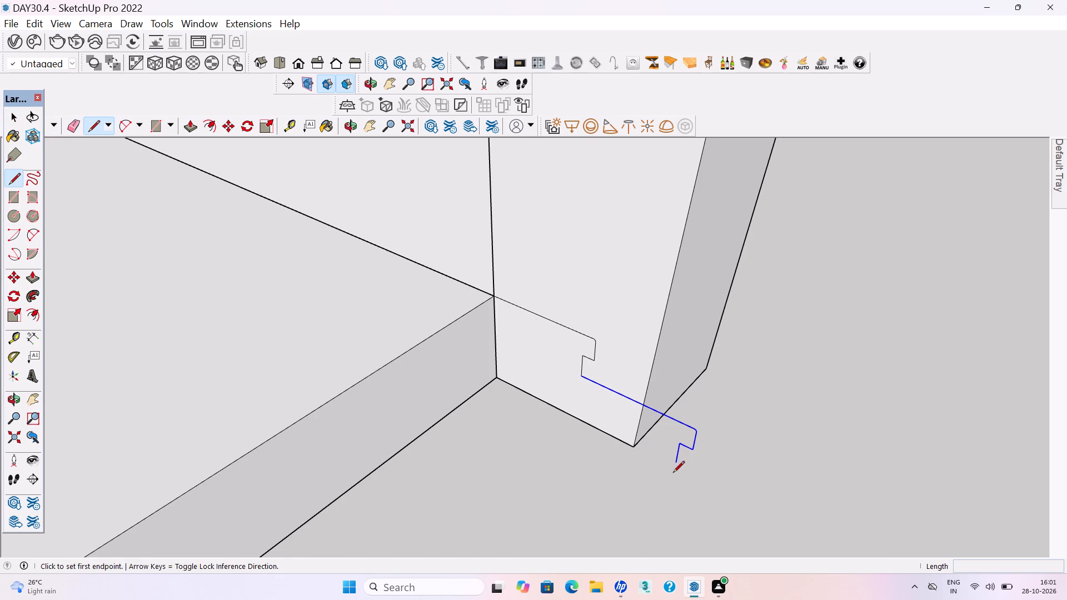
left_click(678, 464)
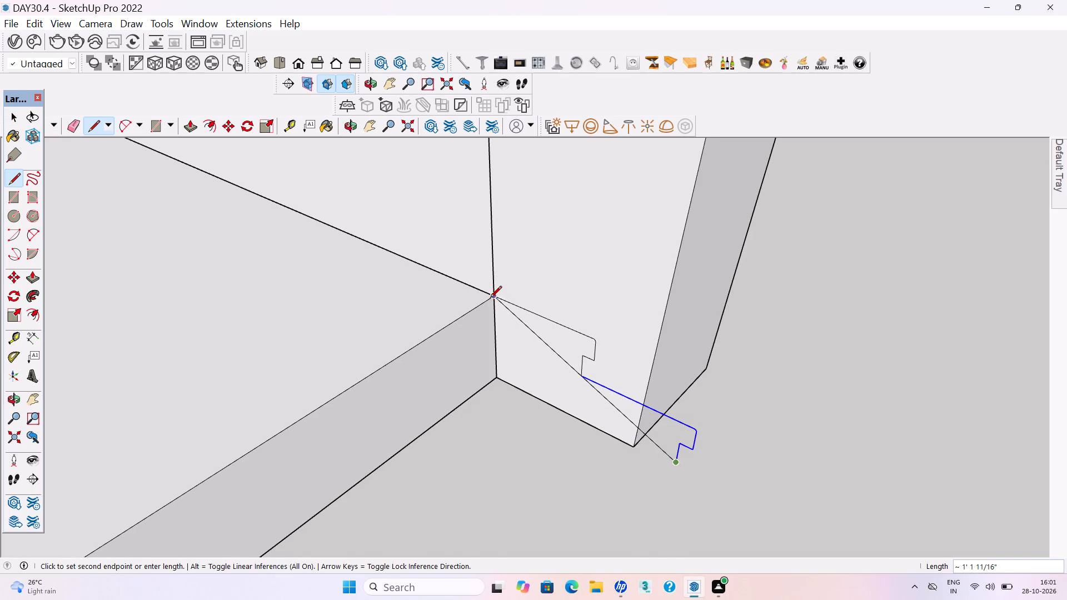
left_click(490, 298)
key("space")
Push/Pull the upper stepped profile face 12' 3" along the floor edge to the opposite post.
left_click(573, 344)
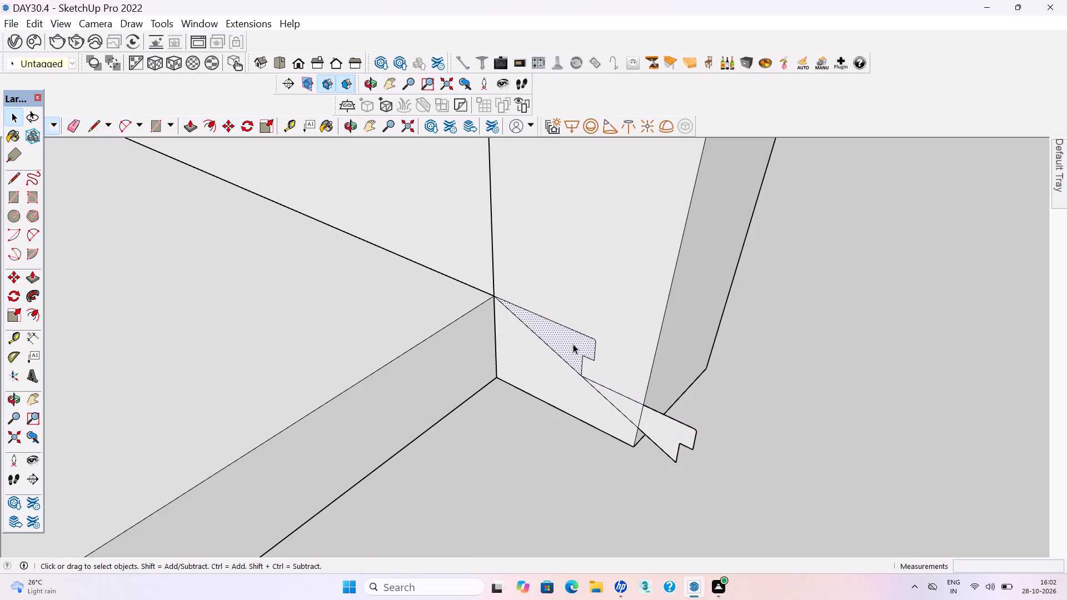
key("p")
left_click(573, 344)
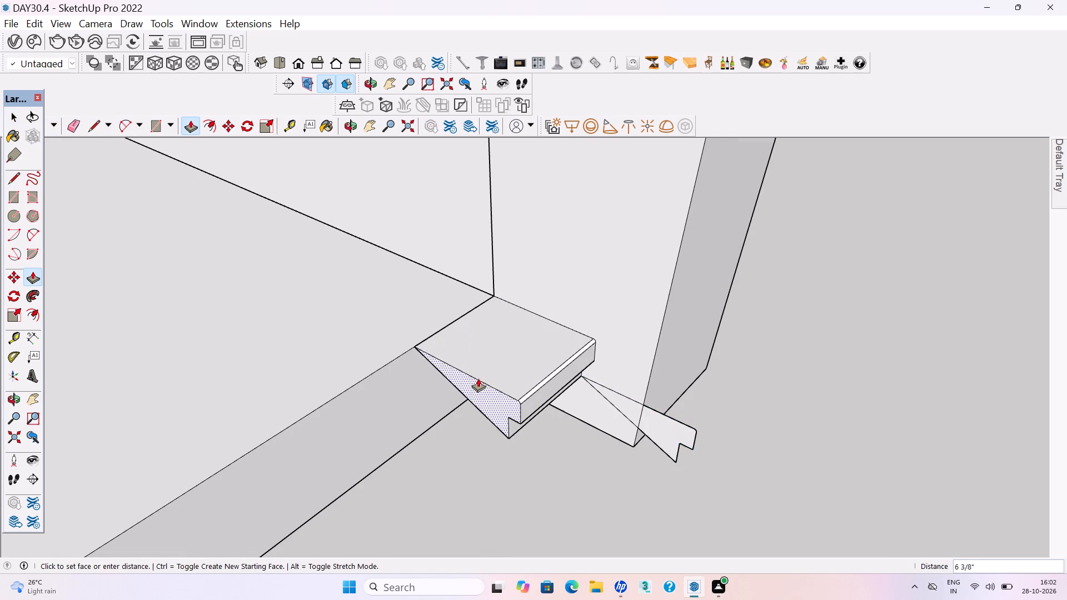
scroll(478, 378, "down", 8)
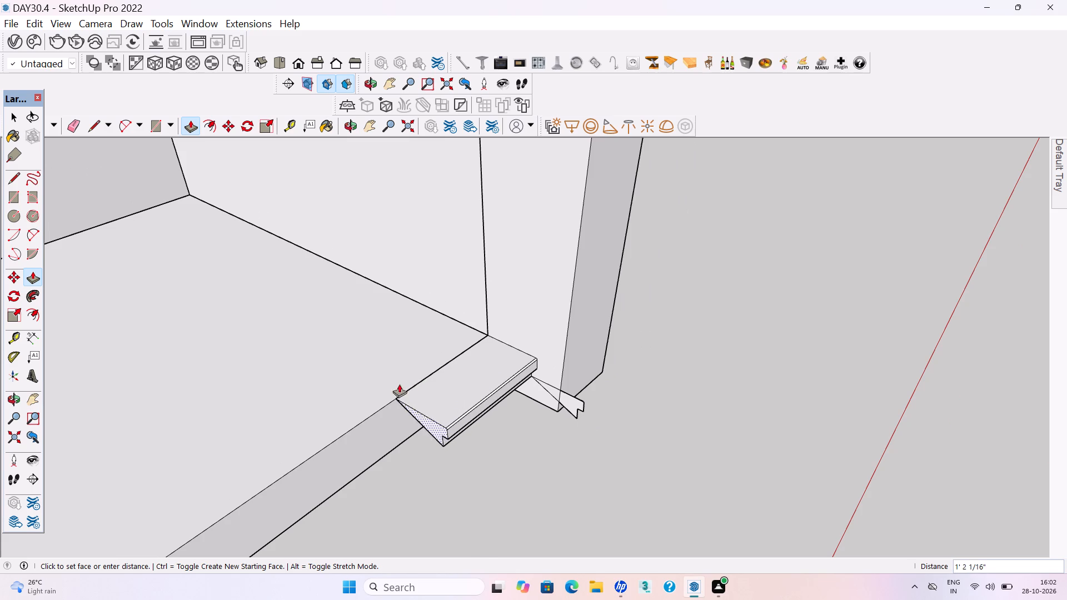
scroll(516, 299, "down", 20)
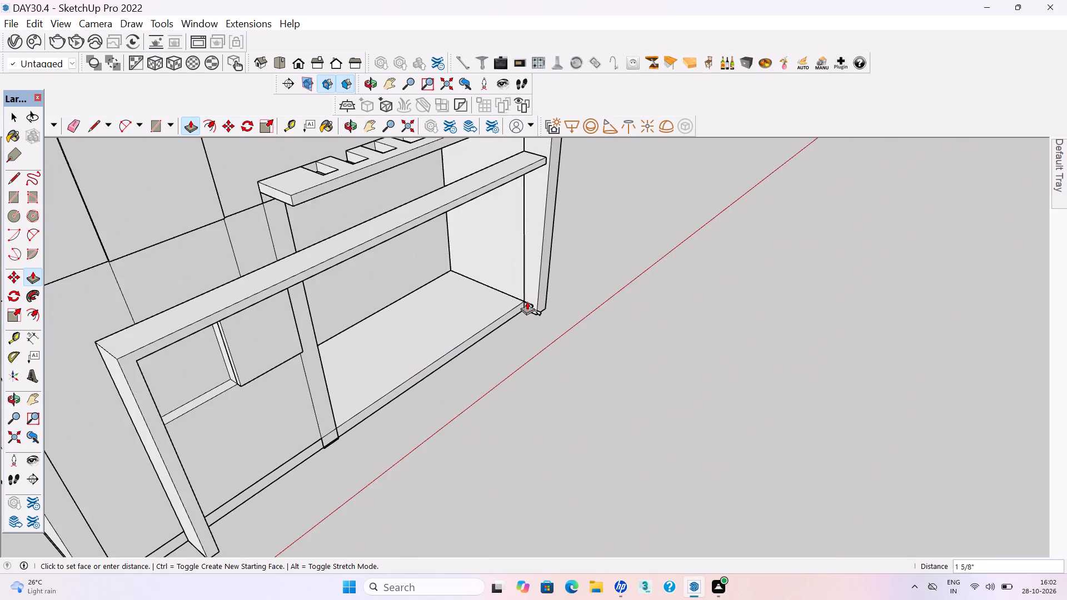
middle_click_drag(518, 315, 328, 375)
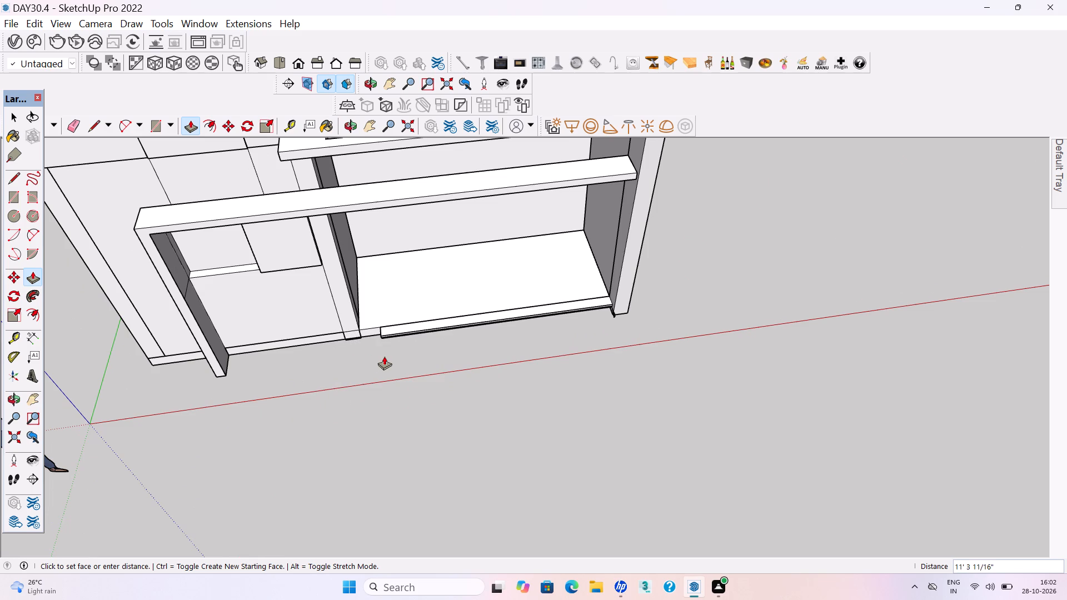
scroll(387, 356, "up", 3)
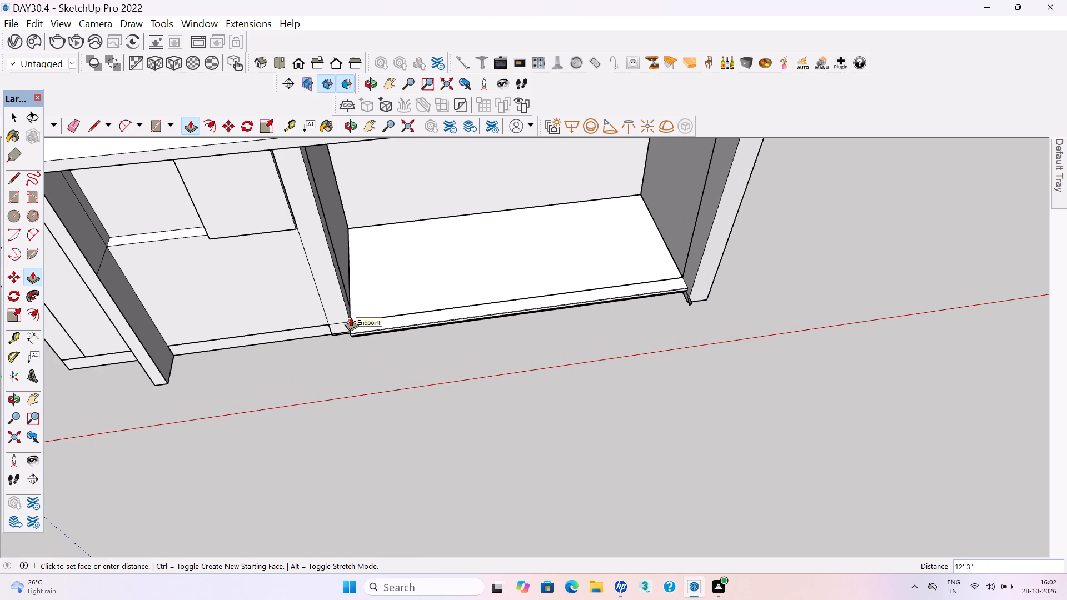
left_click(351, 317)
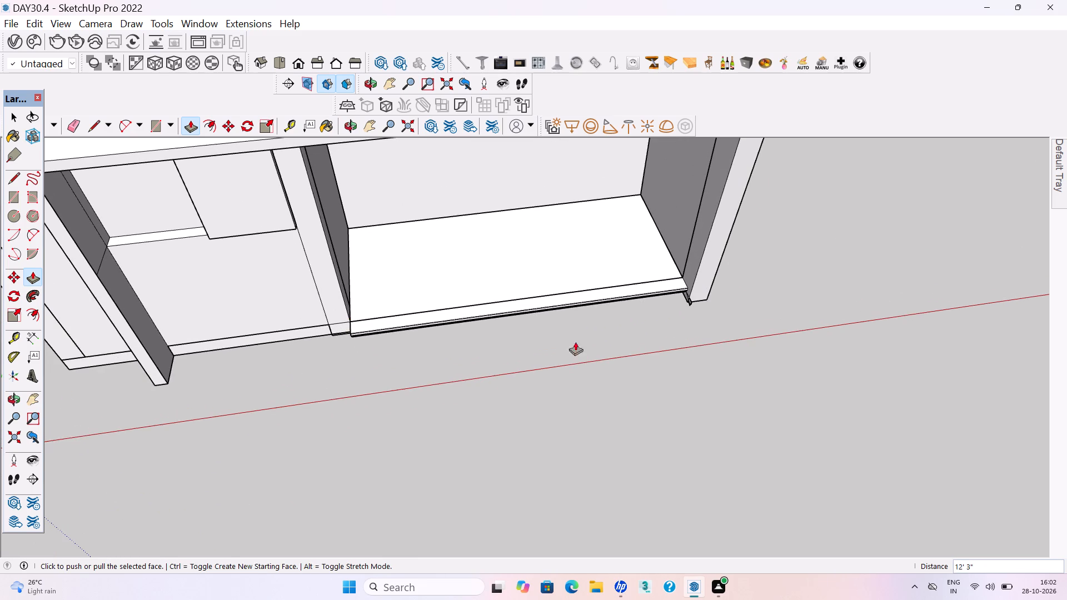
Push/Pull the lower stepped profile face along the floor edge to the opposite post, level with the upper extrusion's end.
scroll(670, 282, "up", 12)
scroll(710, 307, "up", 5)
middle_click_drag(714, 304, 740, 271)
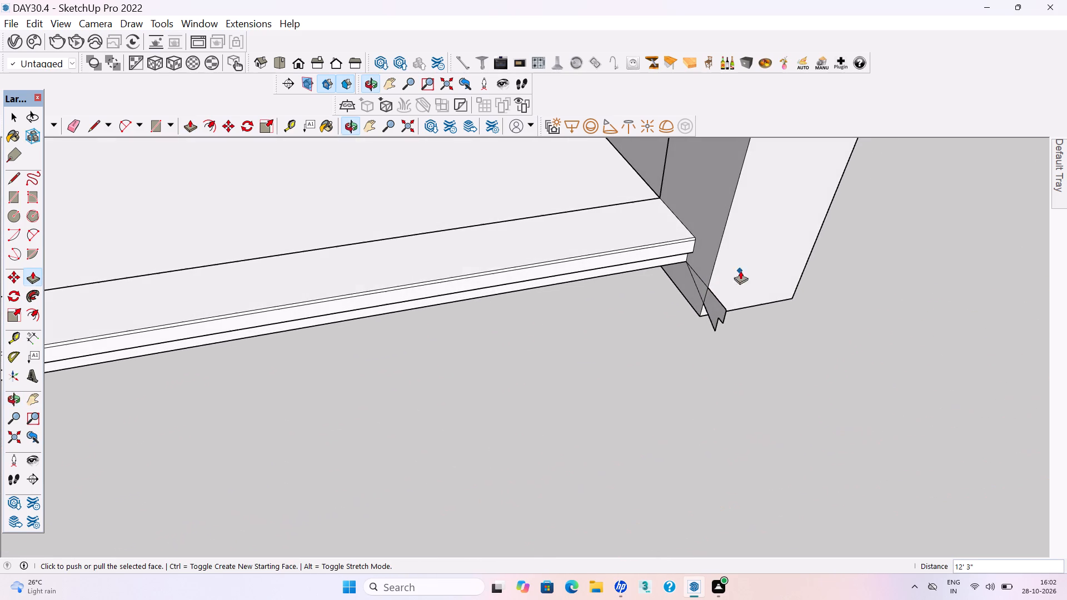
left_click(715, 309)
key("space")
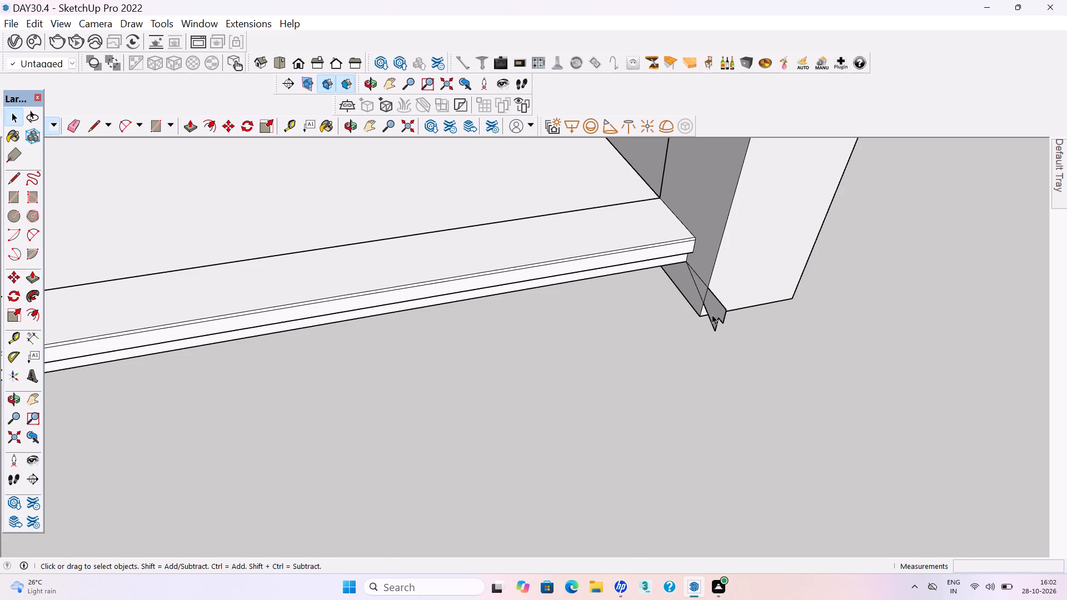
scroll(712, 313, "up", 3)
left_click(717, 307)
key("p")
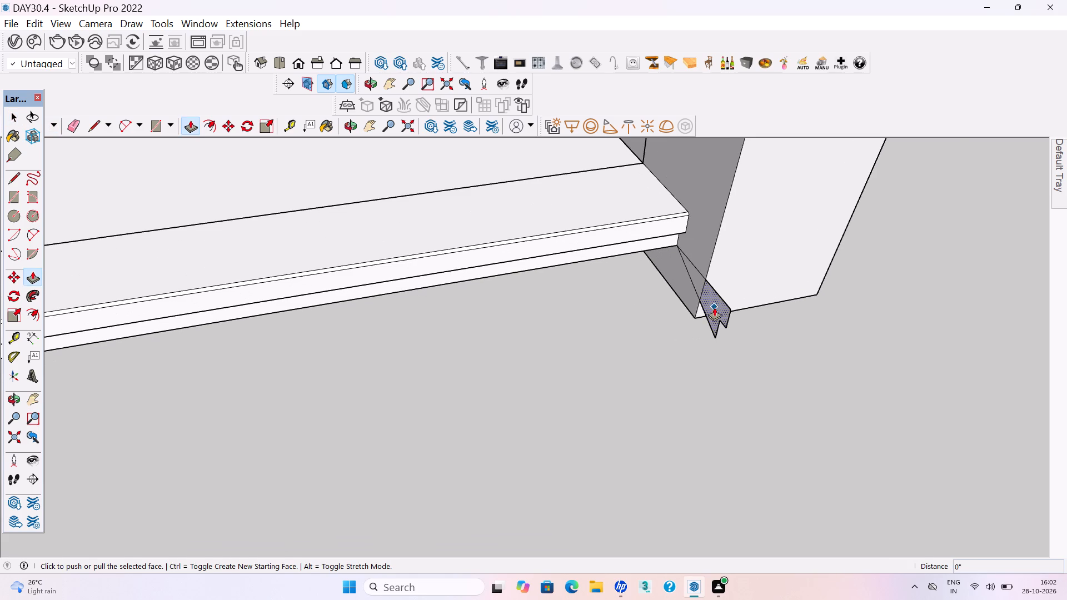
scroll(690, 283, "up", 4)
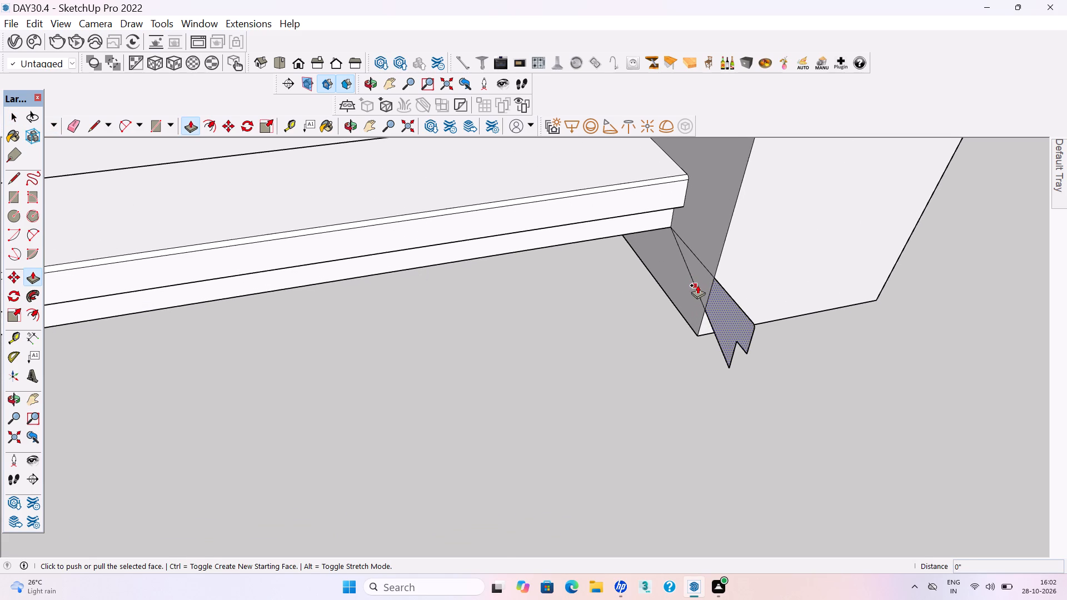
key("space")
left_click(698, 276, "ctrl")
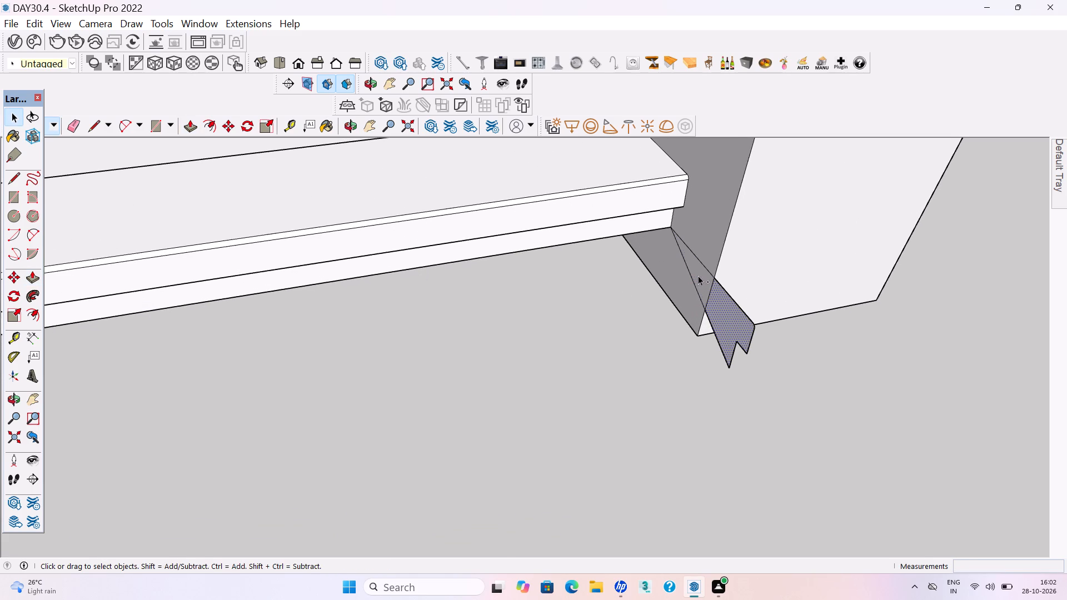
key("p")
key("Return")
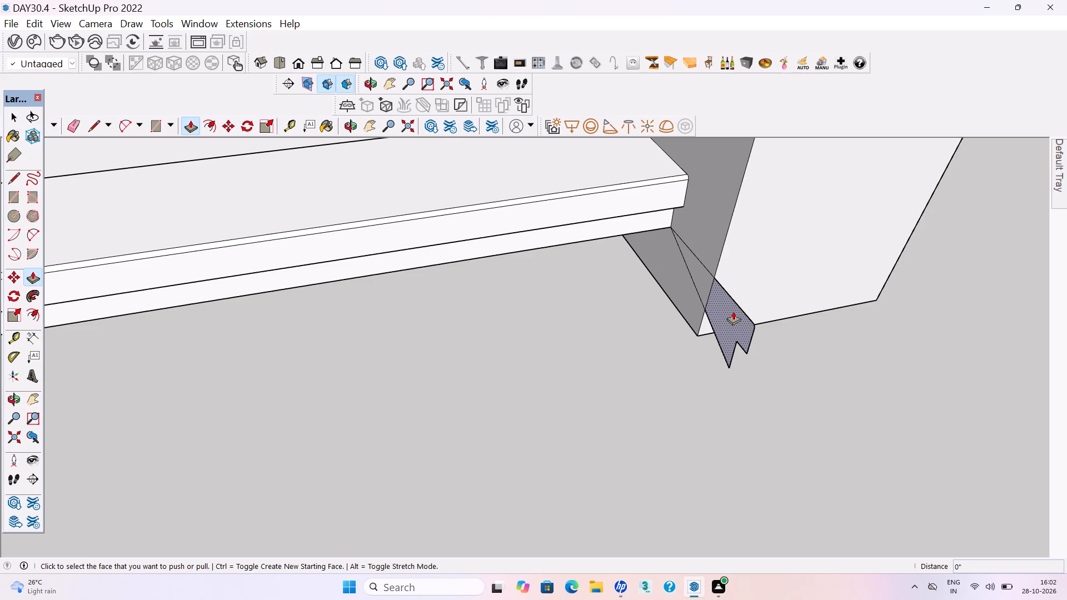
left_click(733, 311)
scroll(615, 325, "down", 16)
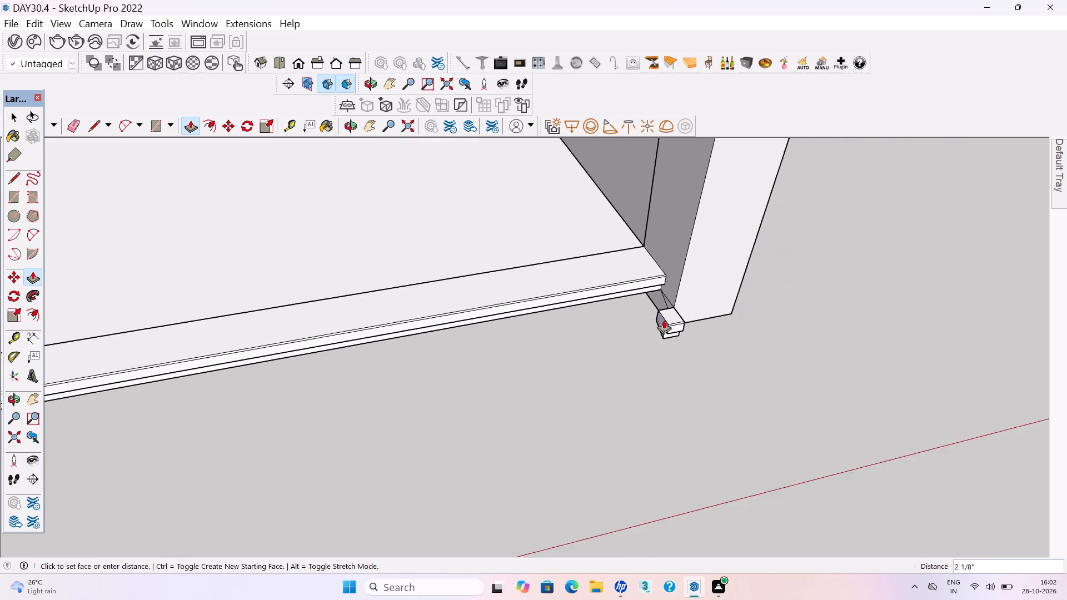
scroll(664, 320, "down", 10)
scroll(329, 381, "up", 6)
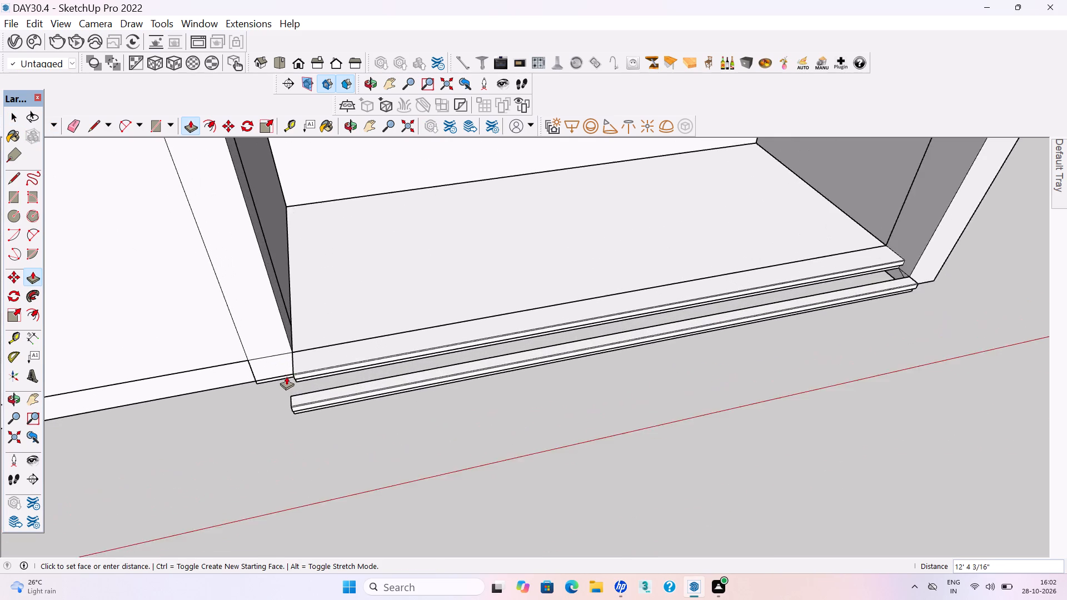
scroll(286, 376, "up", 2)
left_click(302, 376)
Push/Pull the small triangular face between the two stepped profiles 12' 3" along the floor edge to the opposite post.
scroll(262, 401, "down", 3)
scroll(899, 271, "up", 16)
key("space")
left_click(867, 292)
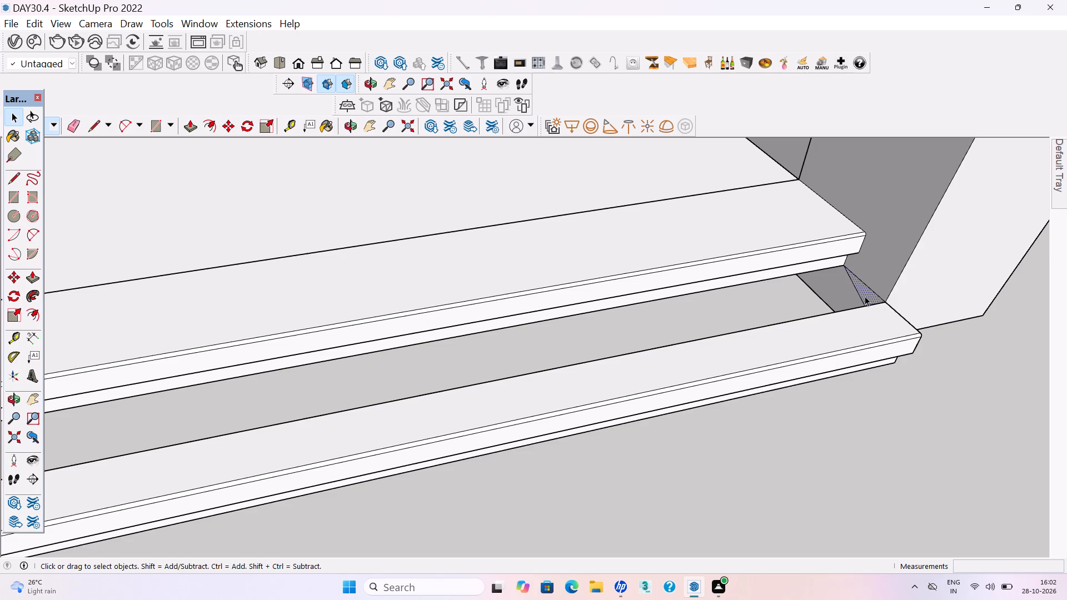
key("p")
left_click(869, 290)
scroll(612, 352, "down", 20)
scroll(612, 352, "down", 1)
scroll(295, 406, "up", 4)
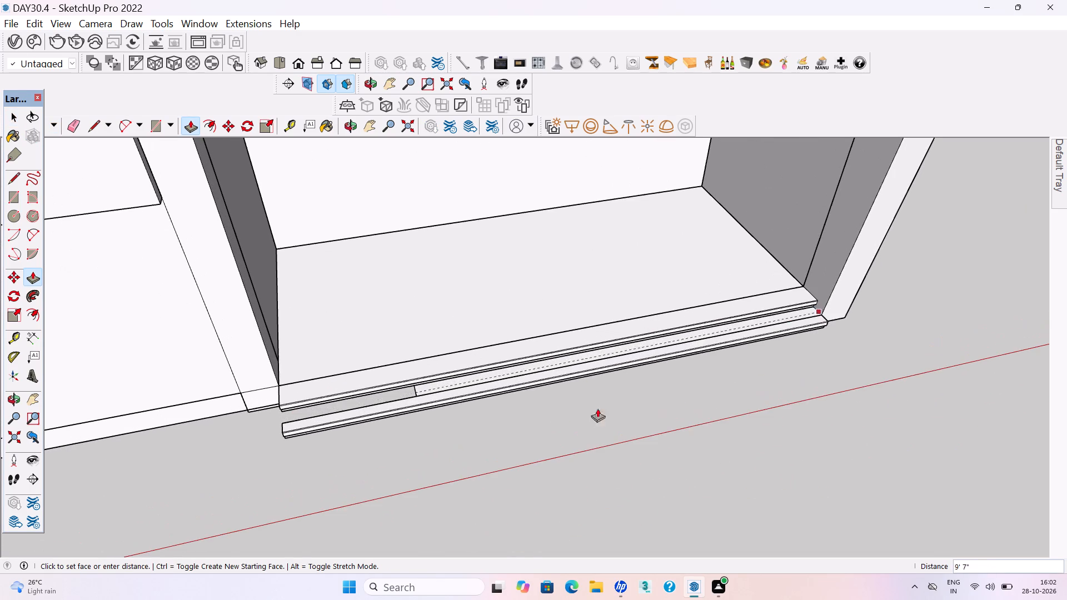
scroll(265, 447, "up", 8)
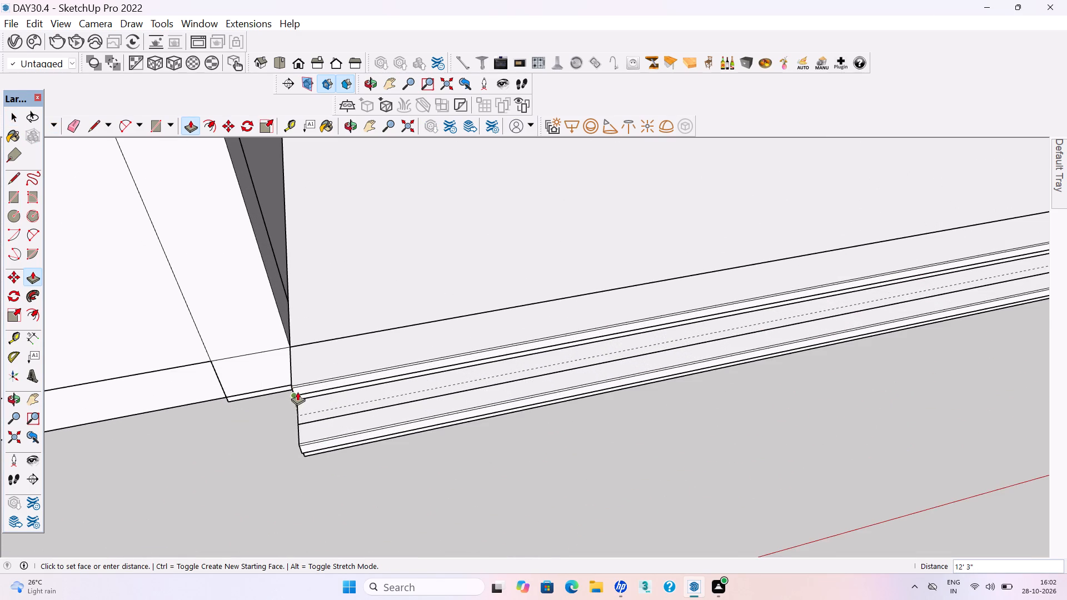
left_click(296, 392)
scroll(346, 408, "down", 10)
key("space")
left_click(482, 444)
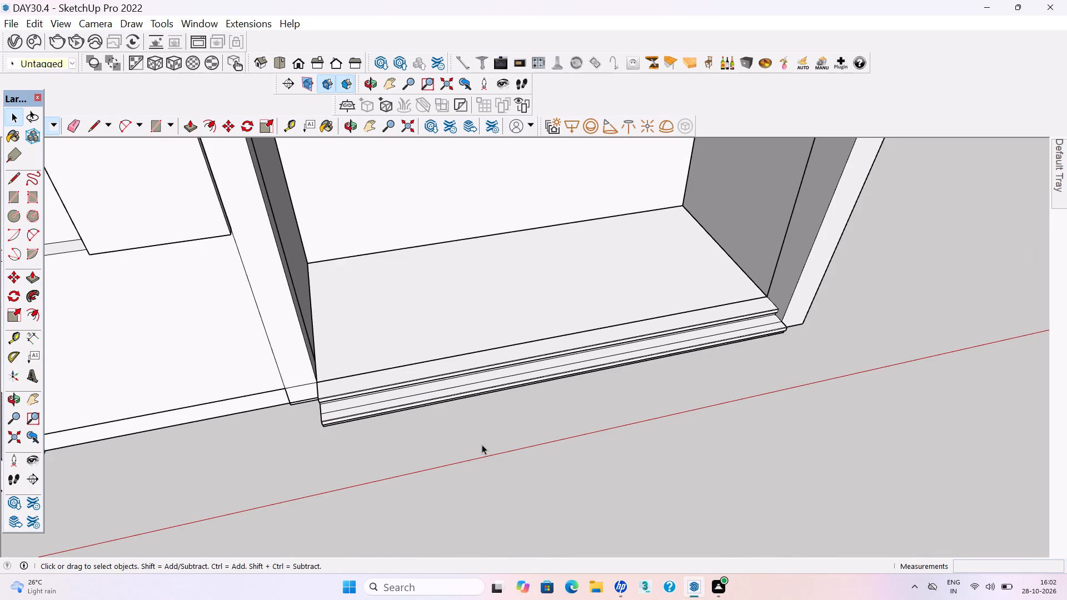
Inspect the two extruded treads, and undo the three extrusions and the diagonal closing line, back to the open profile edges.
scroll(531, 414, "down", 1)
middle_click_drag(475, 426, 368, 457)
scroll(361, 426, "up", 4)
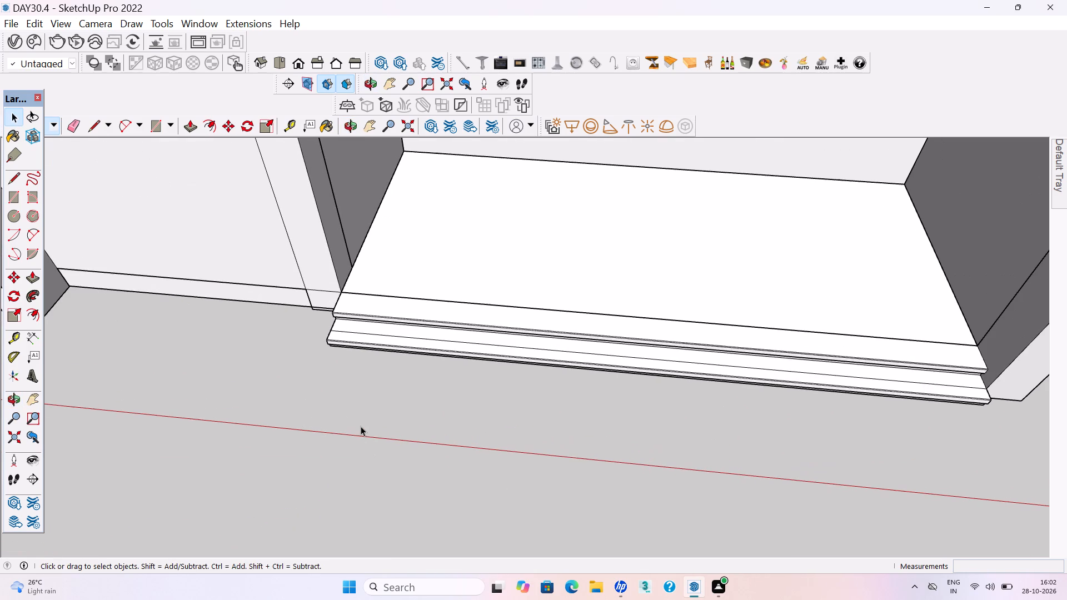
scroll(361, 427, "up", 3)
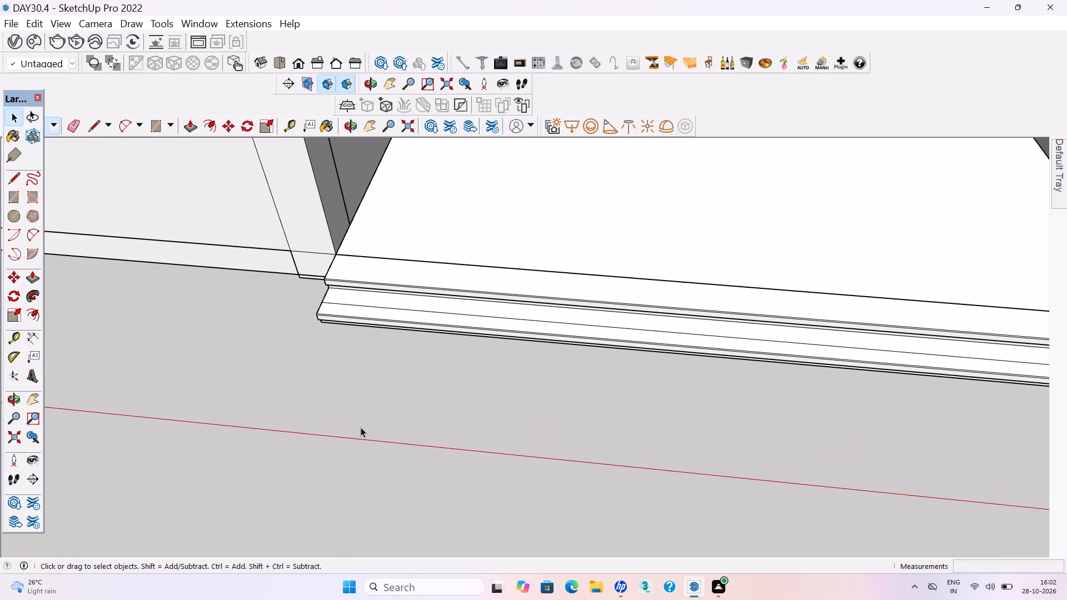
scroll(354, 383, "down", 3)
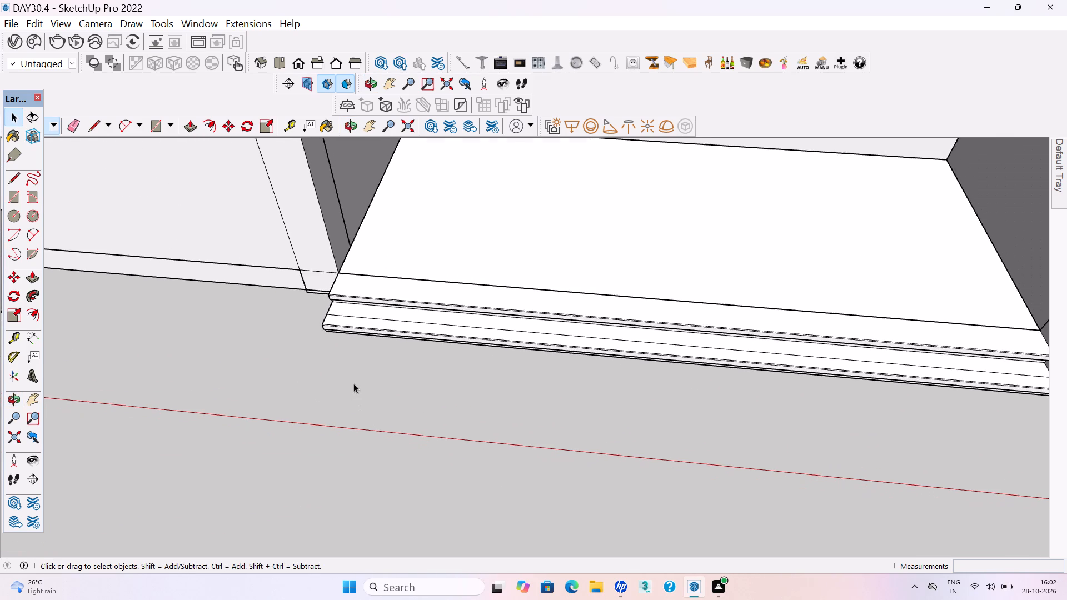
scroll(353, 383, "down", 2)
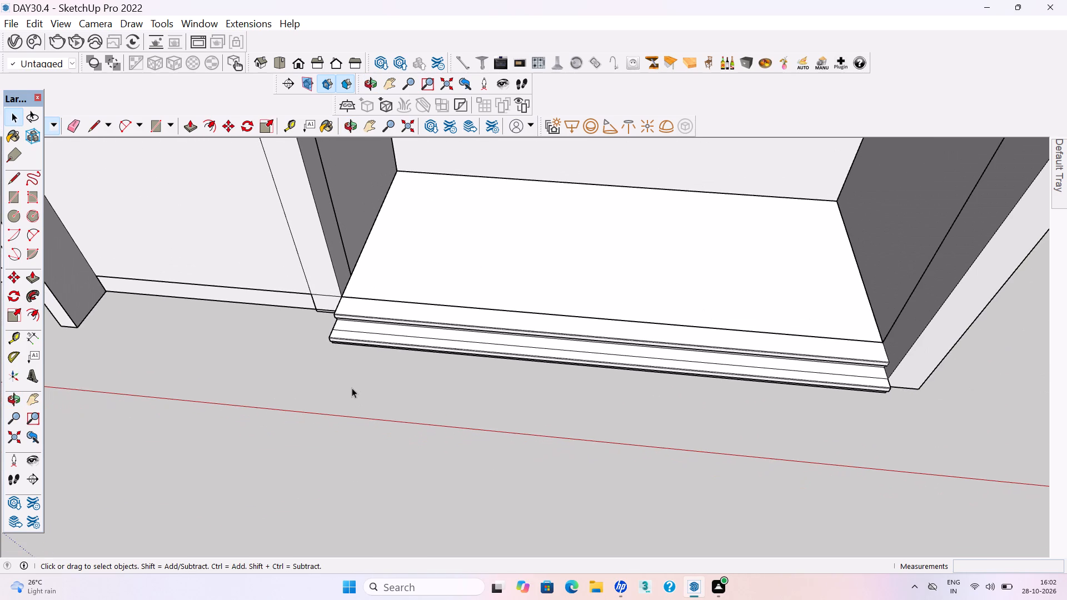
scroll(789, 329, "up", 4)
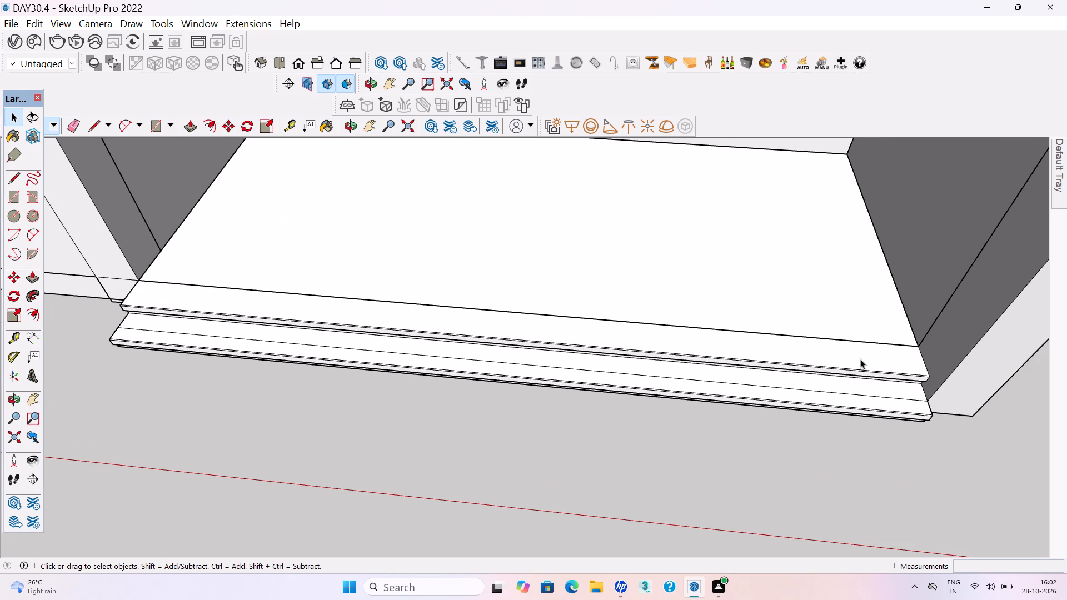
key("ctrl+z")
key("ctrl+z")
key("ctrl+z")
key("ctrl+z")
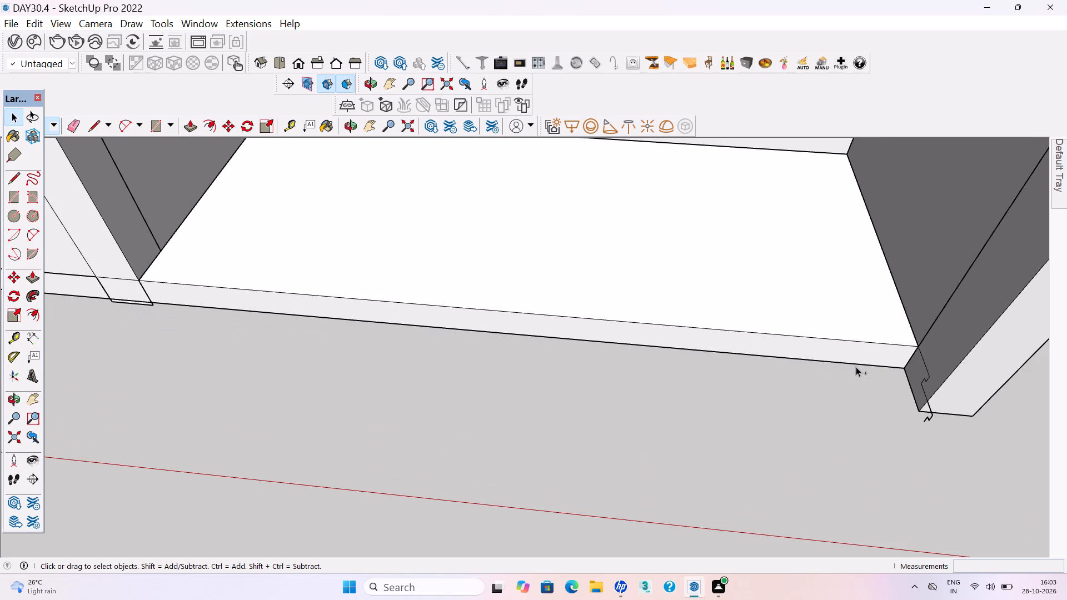
Copy the upper rounded stepped profile's edges from the floor corner to the lower profile's open bottom end, making a third step.
scroll(770, 377, "down", 3)
middle_click_drag(702, 457, 847, 328)
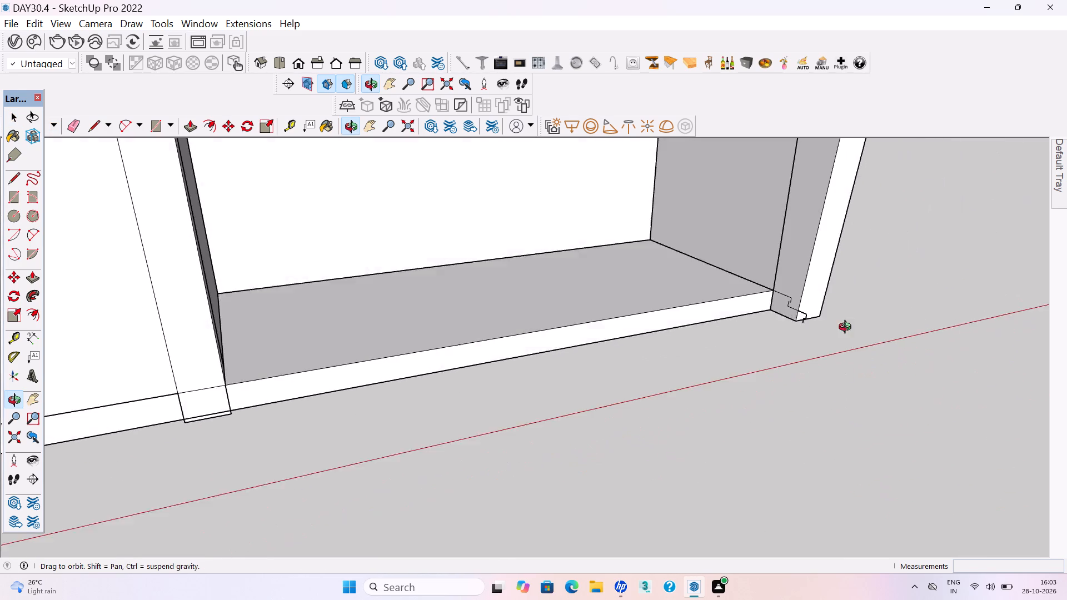
middle_click_drag(847, 328, 847, 324)
scroll(804, 283, "up", 17)
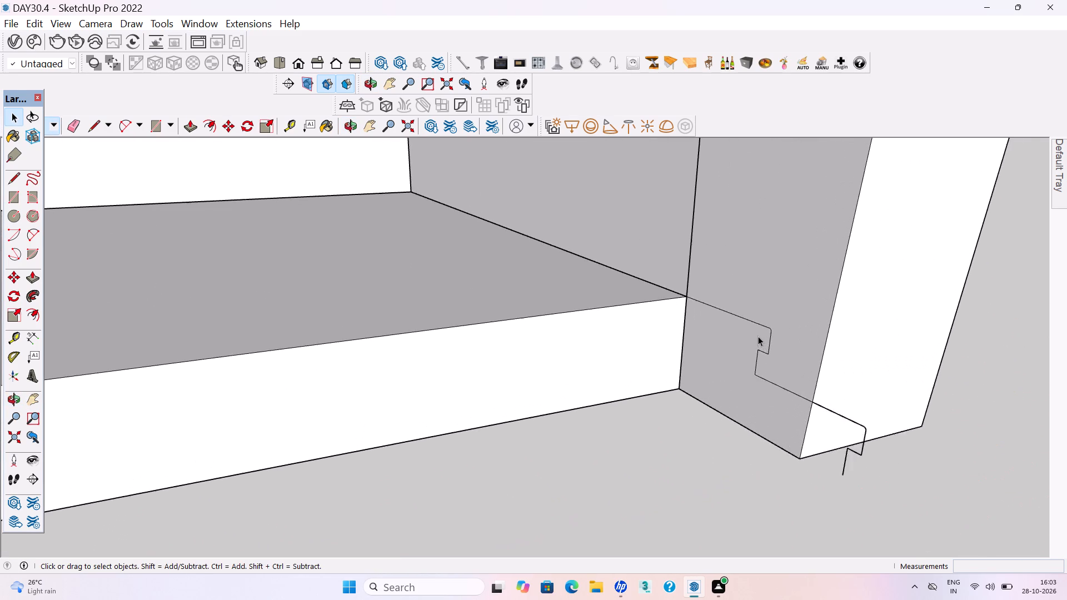
scroll(758, 336, "up", 5)
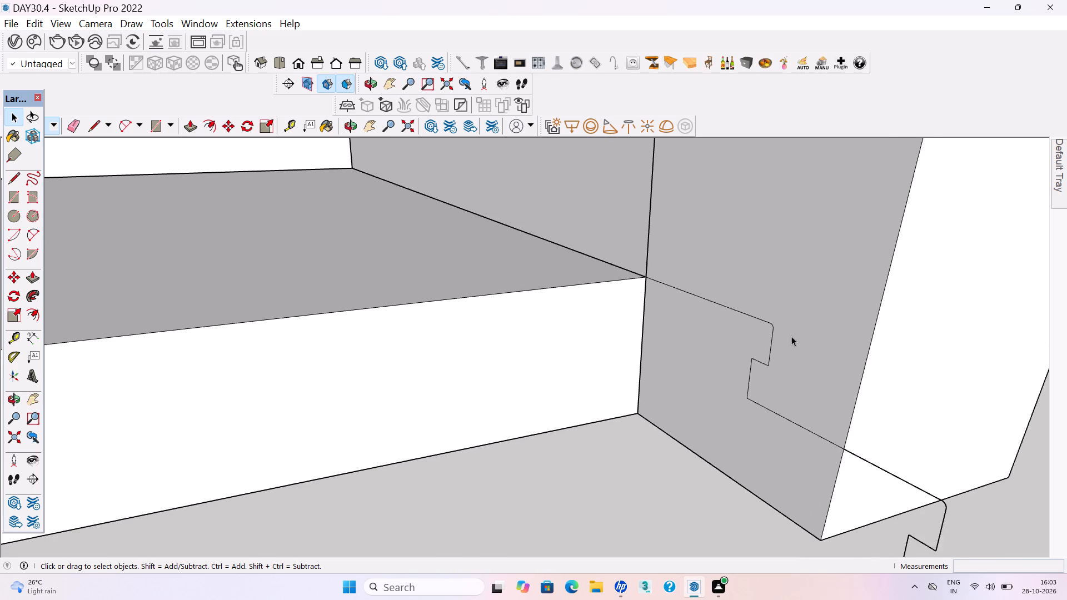
scroll(791, 336, "up", 2)
scroll(787, 346, "down", 4)
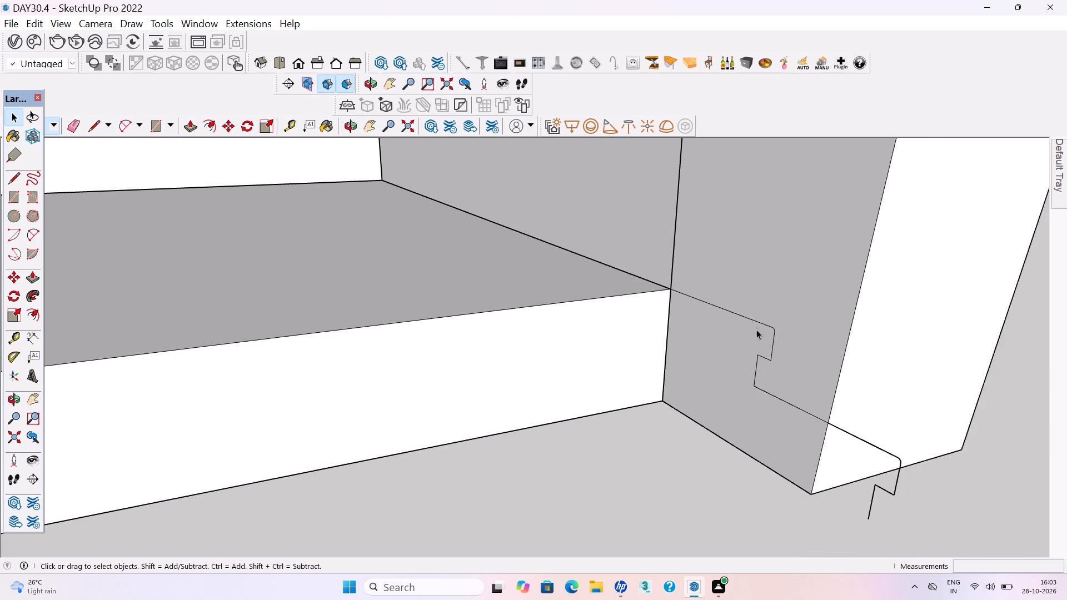
left_click(762, 324)
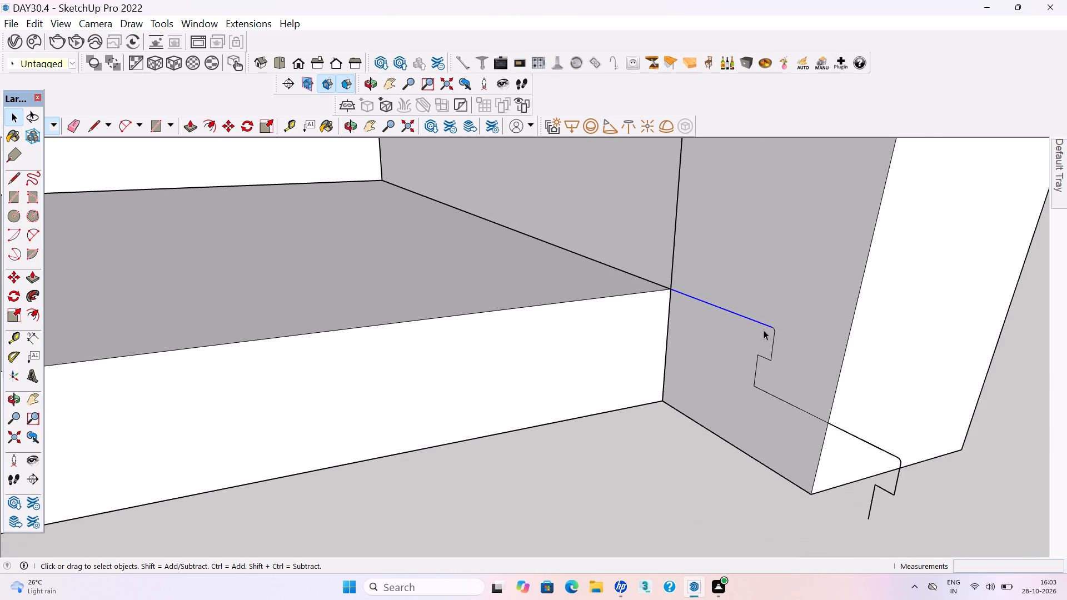
left_click(775, 346, "ctrl")
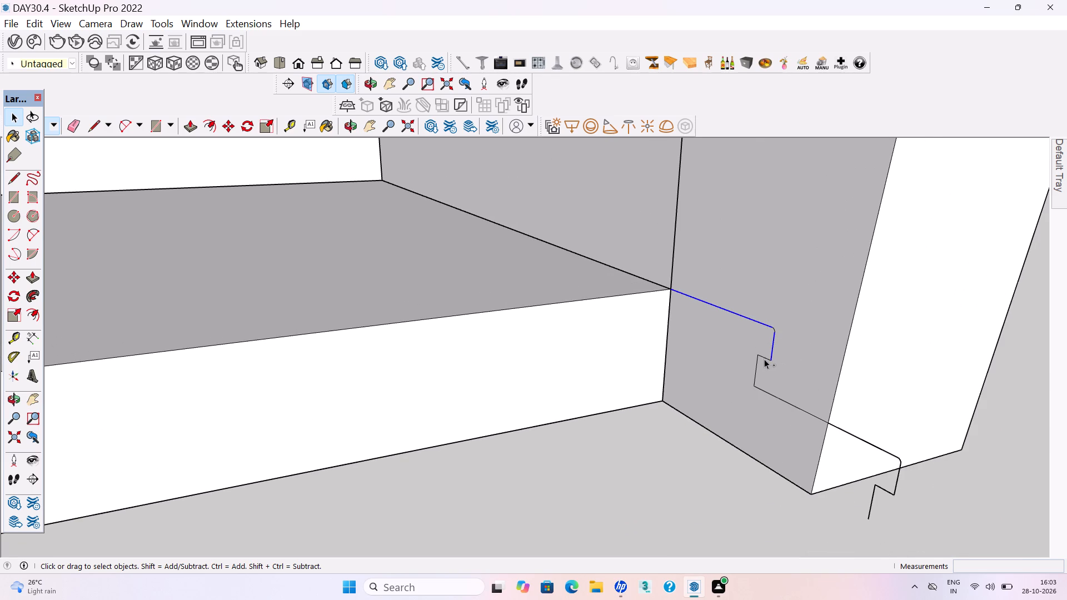
left_click(764, 358, "ctrl")
left_click(774, 330, "ctrl")
scroll(775, 352, "up", 7, "ctrl")
left_click(747, 378, "ctrl")
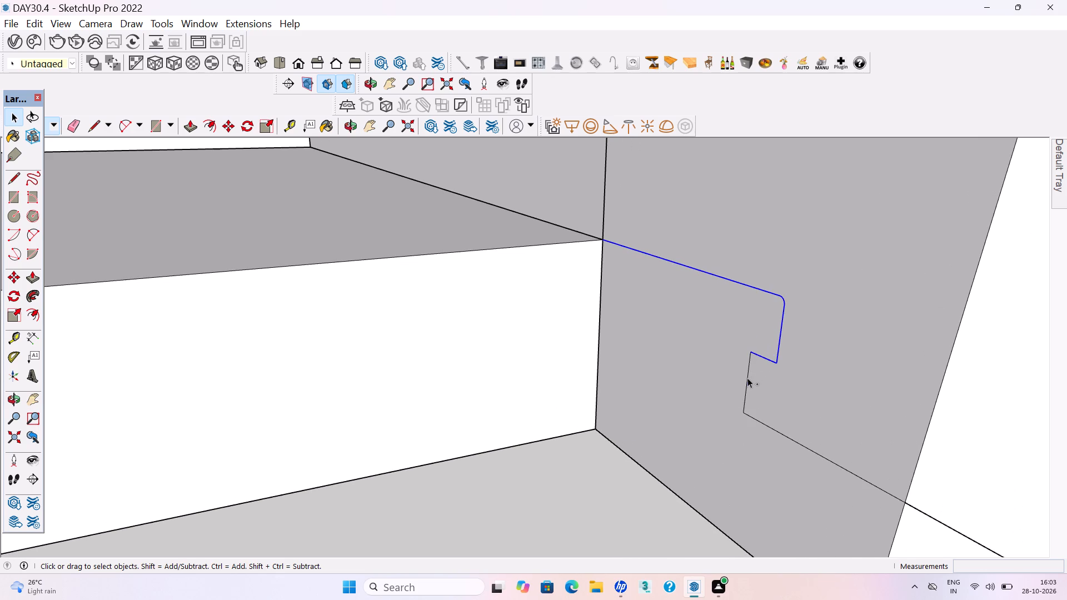
scroll(741, 350, "down", 9, "ctrl")
key("m")
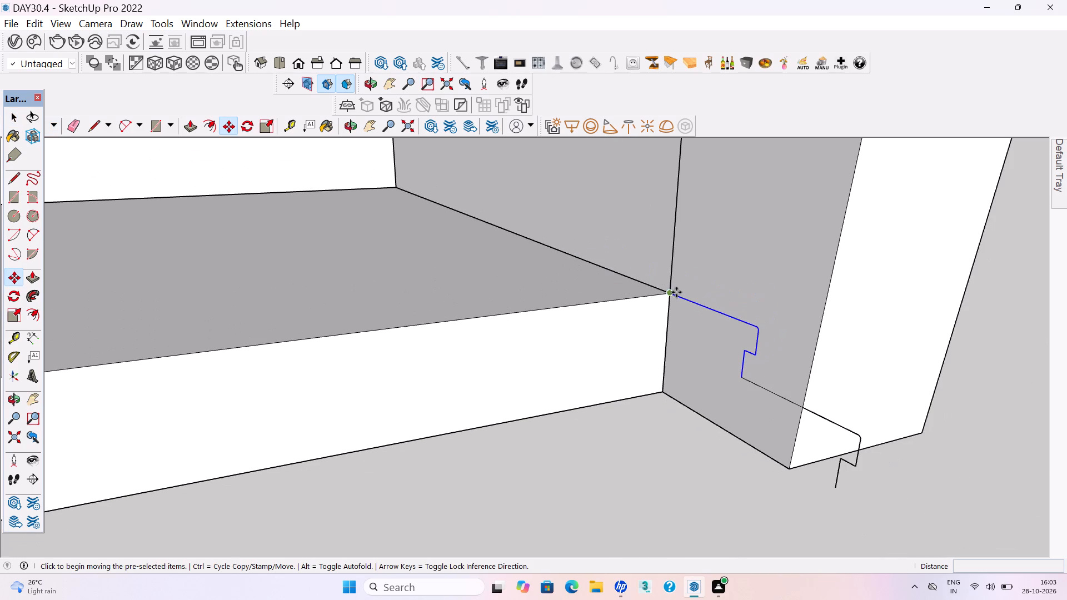
left_click(671, 294)
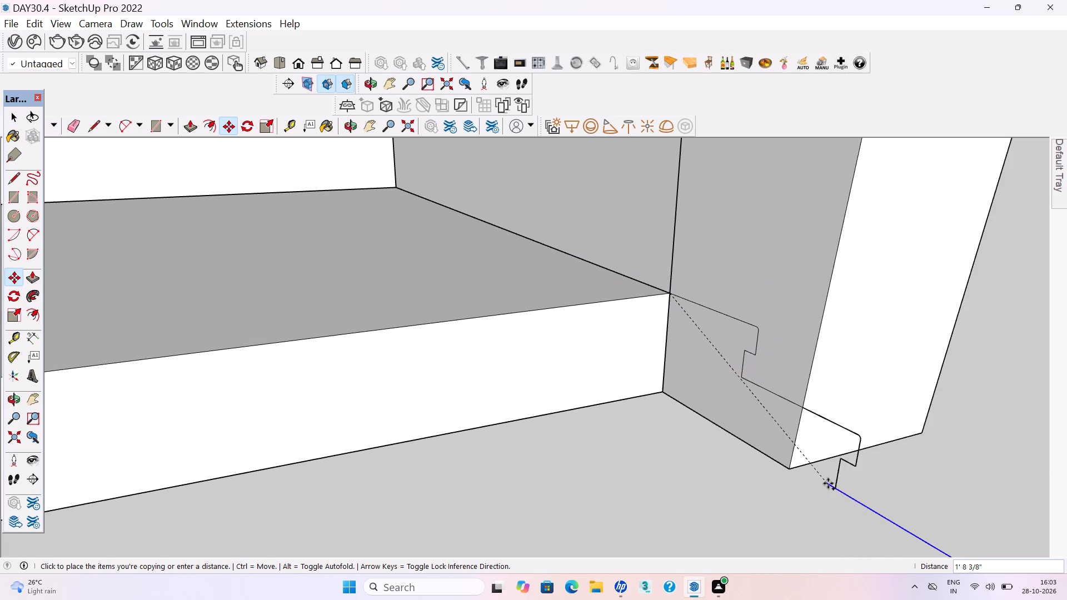
left_click(836, 485)
Draw a diagonal line about 1' 8 1/2" long from the third profile's lower open end to the floor corner, closing all three profiles.
scroll(674, 421, "down", 11)
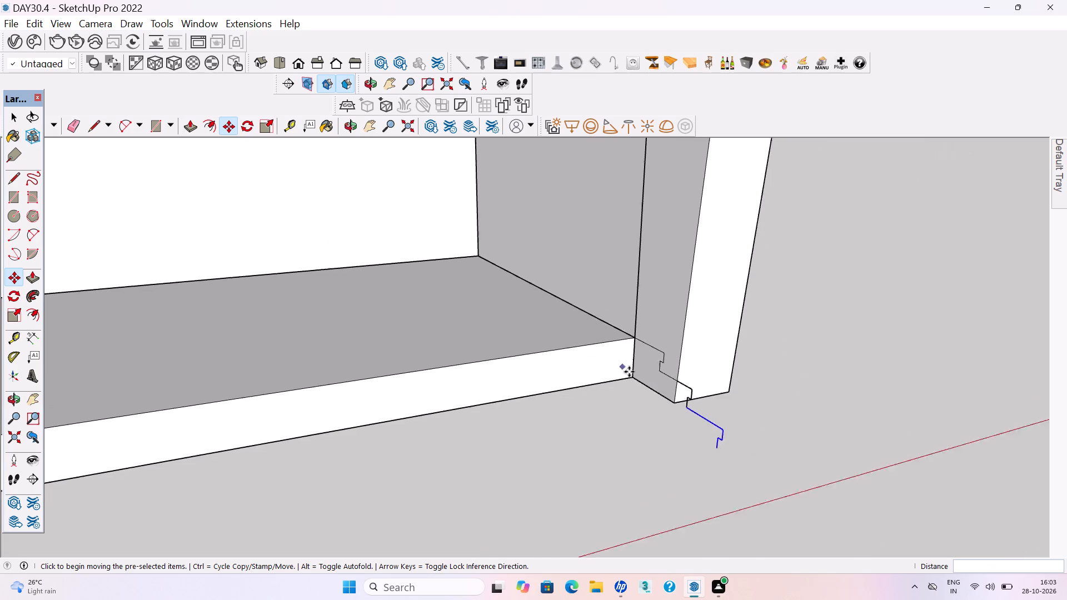
scroll(629, 372, "down", 1)
middle_click_drag(665, 412, 646, 428)
scroll(640, 421, "up", 3)
key("space")
left_click(645, 461)
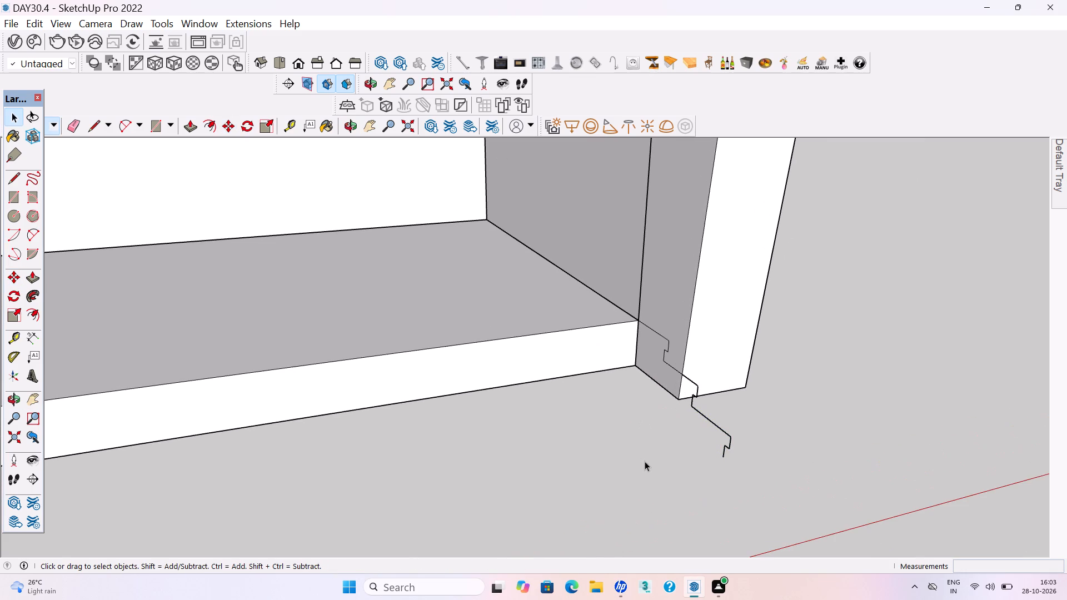
key("l")
left_click(722, 460)
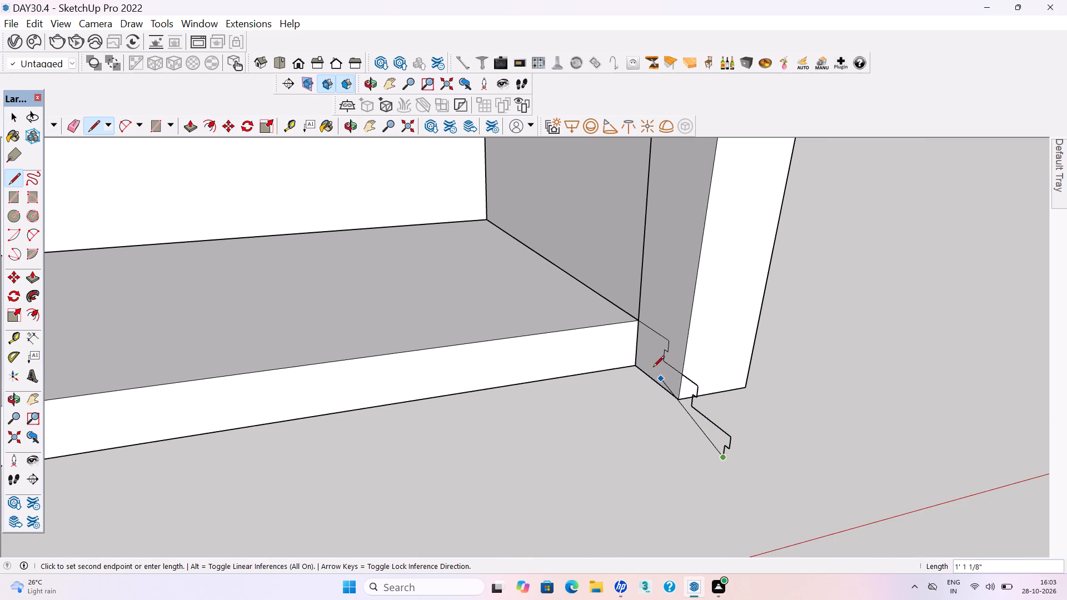
left_click(635, 324)
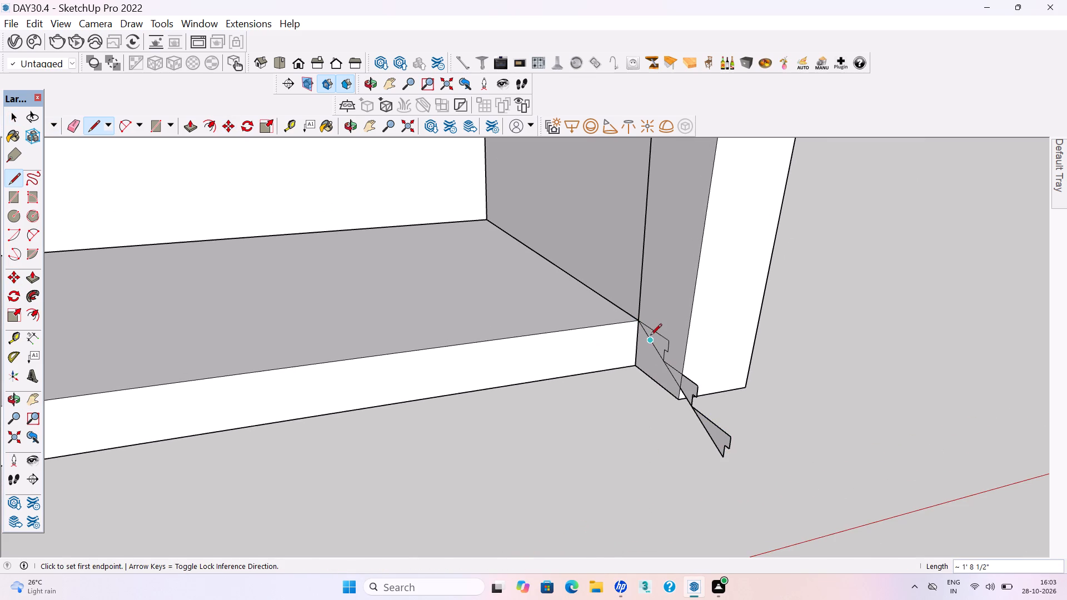
Push/Pull the uppermost rounded stepped profile 12' 11 7/8" along the floor edge to the line beside the opposite post.
key("space")
scroll(656, 357, "up", 4)
left_click(658, 344)
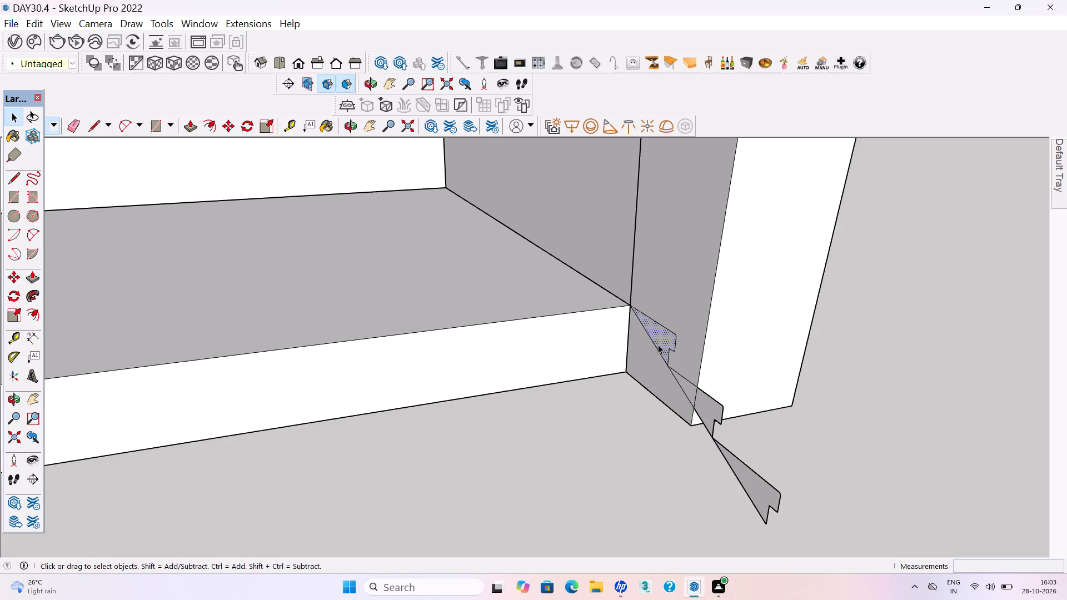
key("p")
left_click(671, 337)
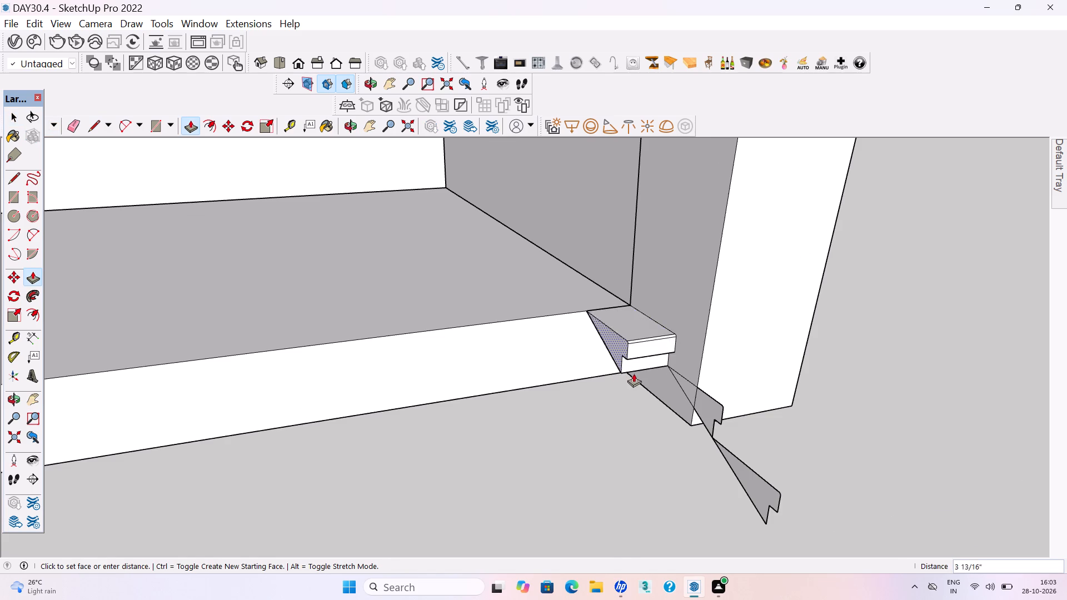
scroll(634, 373, "down", 17)
scroll(177, 439, "up", 3)
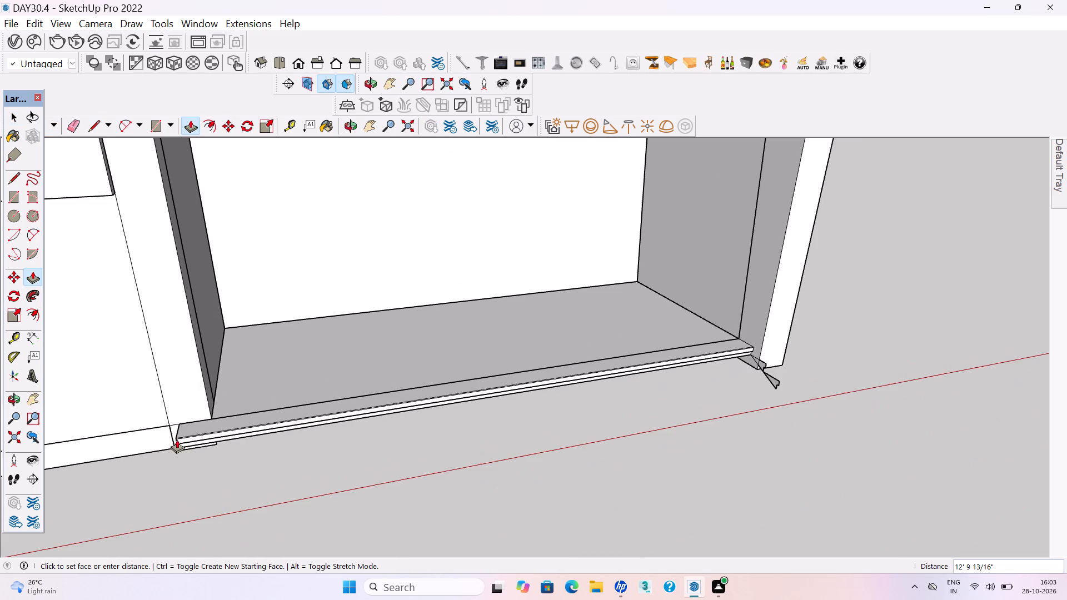
left_click(169, 421)
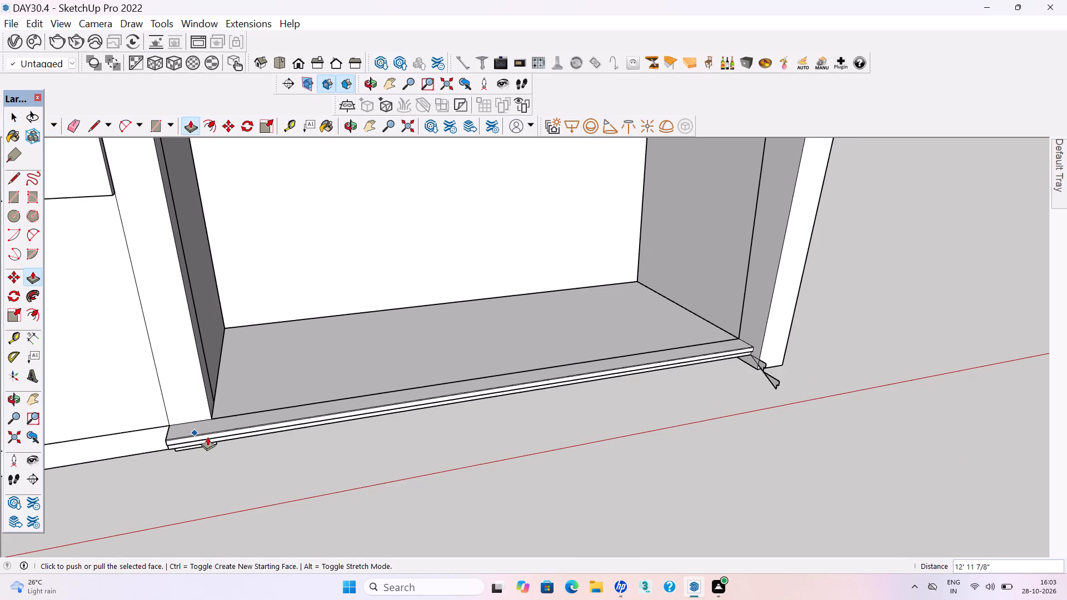
key("space")
Push/Pull the four-sided face beneath the top step, behind the diagonal line, along the floor edge to the top step's far end.
scroll(656, 396, "up", 8)
left_click(790, 353)
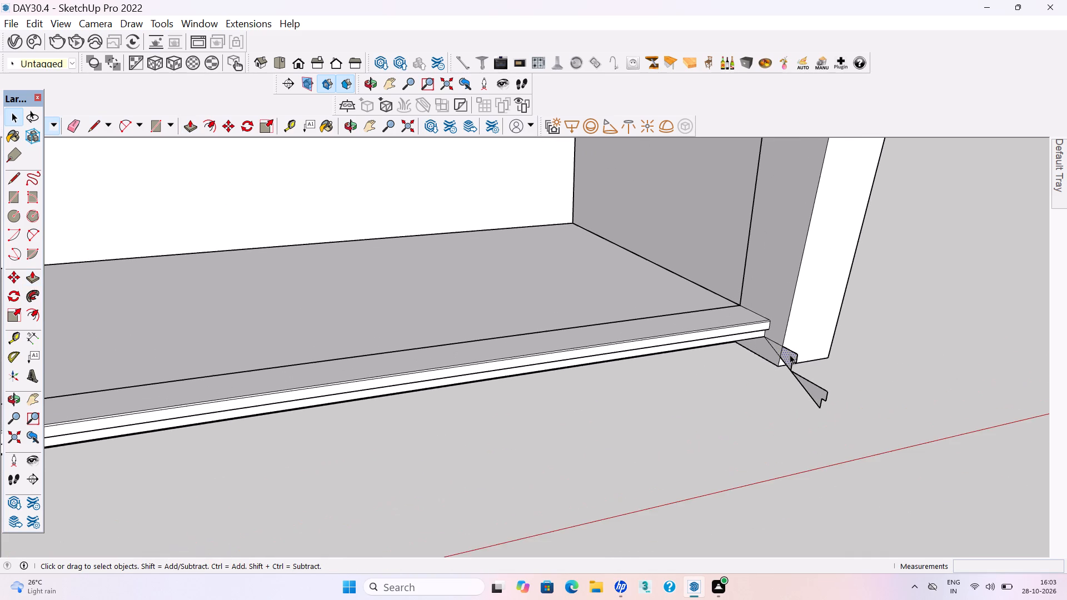
scroll(783, 359, "up", 3)
key("space")
scroll(765, 343, "up", 7)
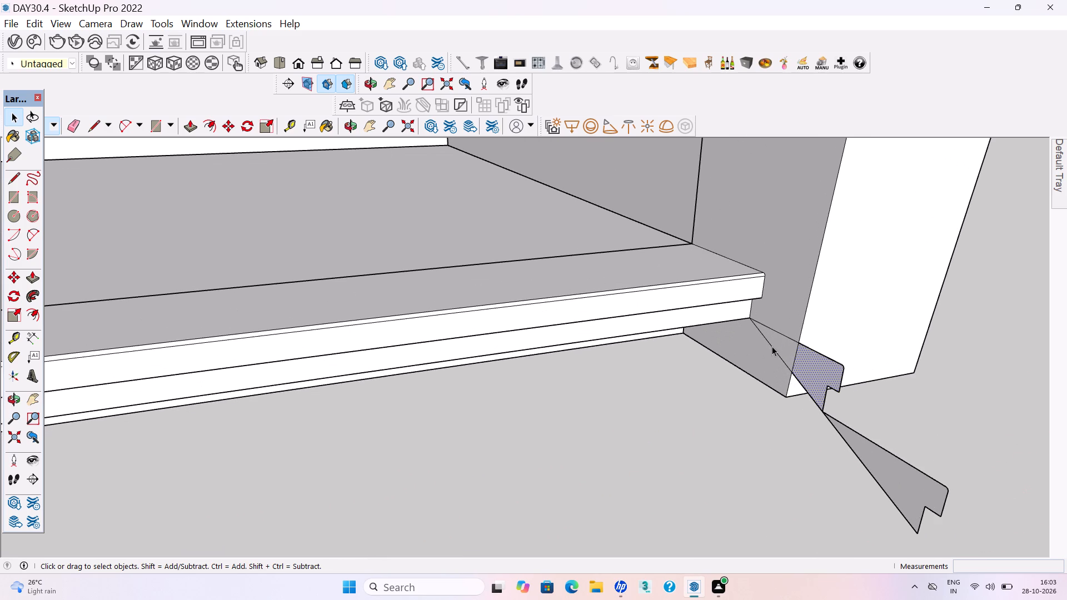
left_click(782, 339, "ctrl")
left_click(760, 363, "ctrl")
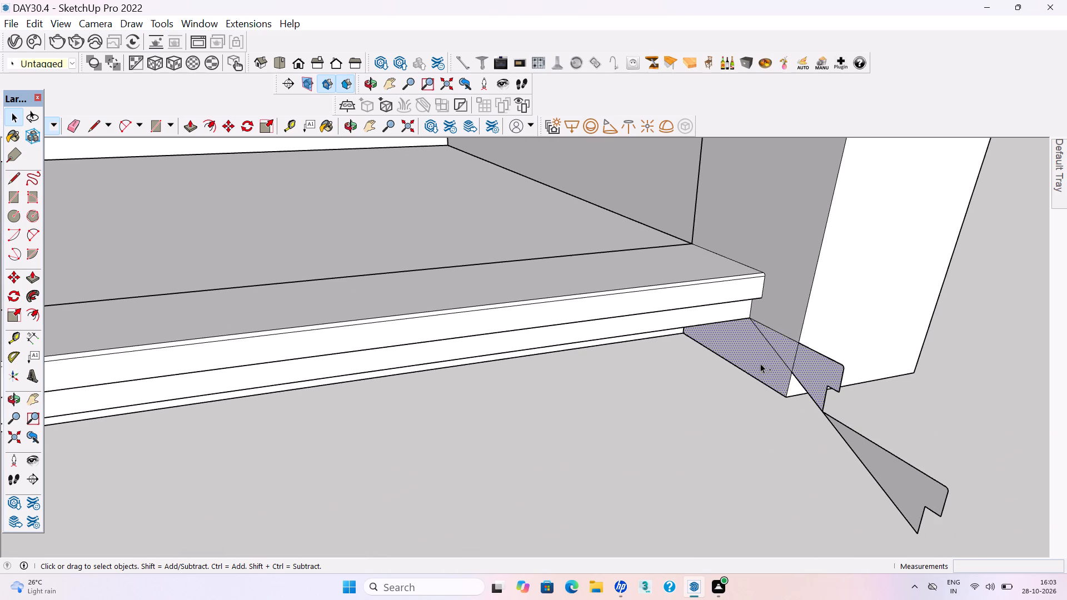
key("p")
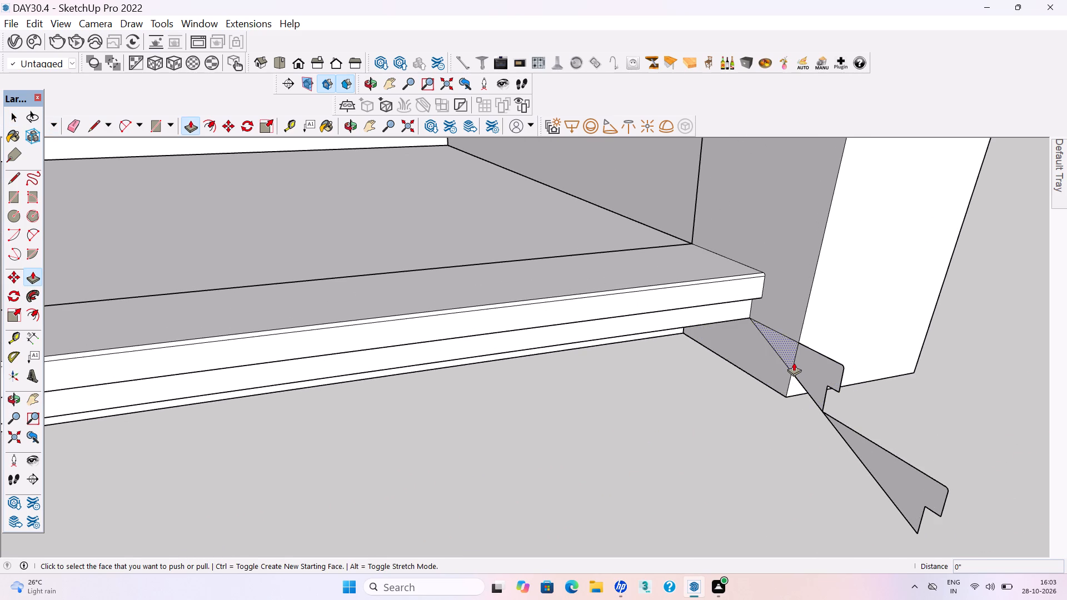
left_click(755, 361, "ctrl")
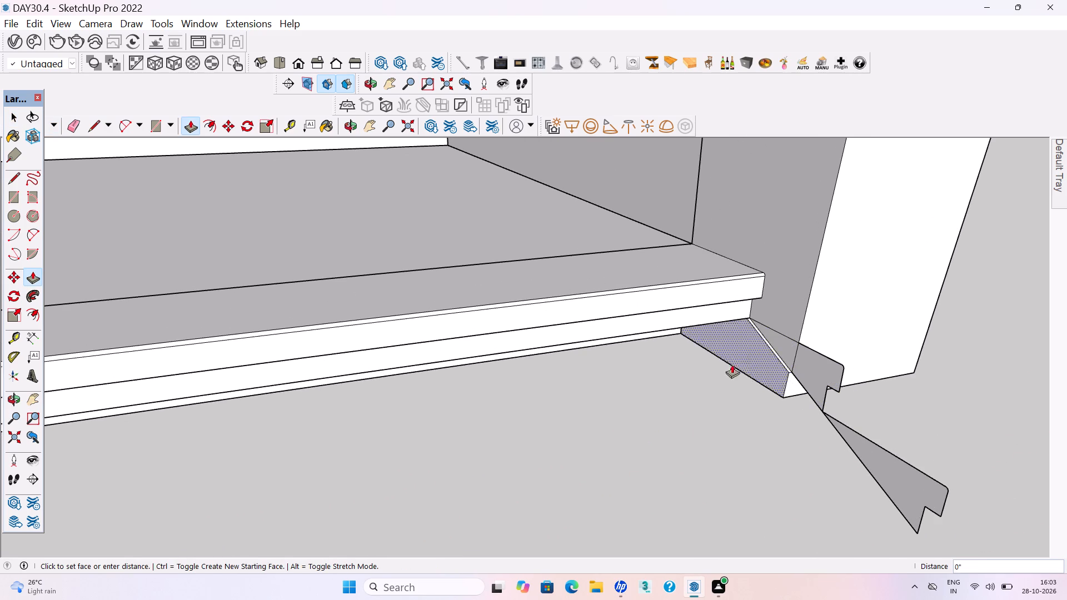
scroll(456, 415, "down", 19)
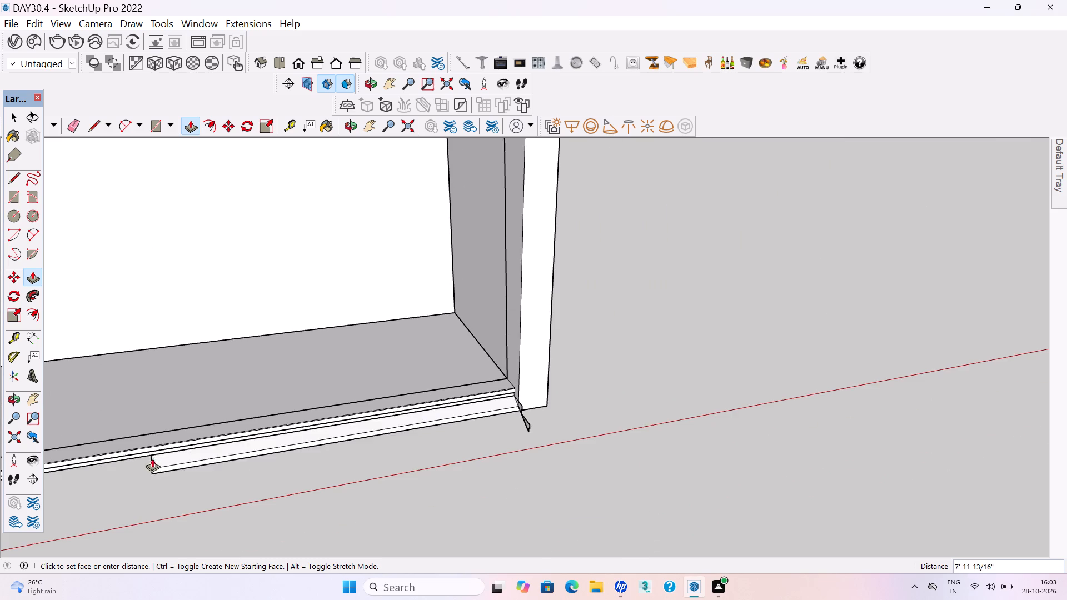
scroll(576, 369, "down", 10)
scroll(438, 388, "up", 13)
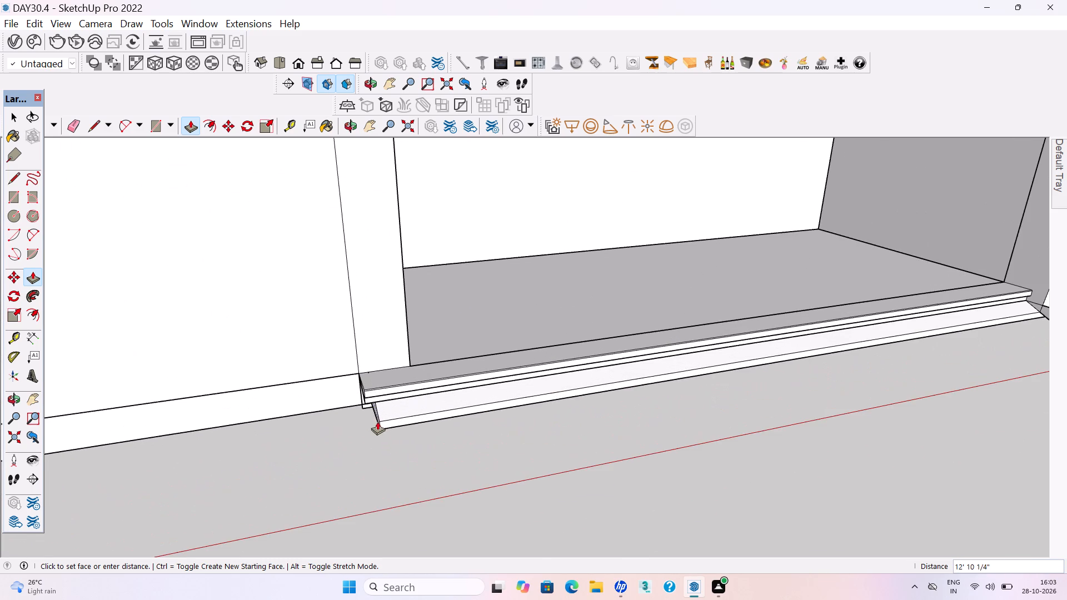
left_click(366, 426)
Push/Pull the small triangular face behind the middle profile 12' 11 7/8" to the far end of the top step.
scroll(286, 434, "down", 4)
middle_click_drag(816, 401, 719, 450)
scroll(1060, 410, "up", 18)
key("space")
scroll(915, 373, "up", 3)
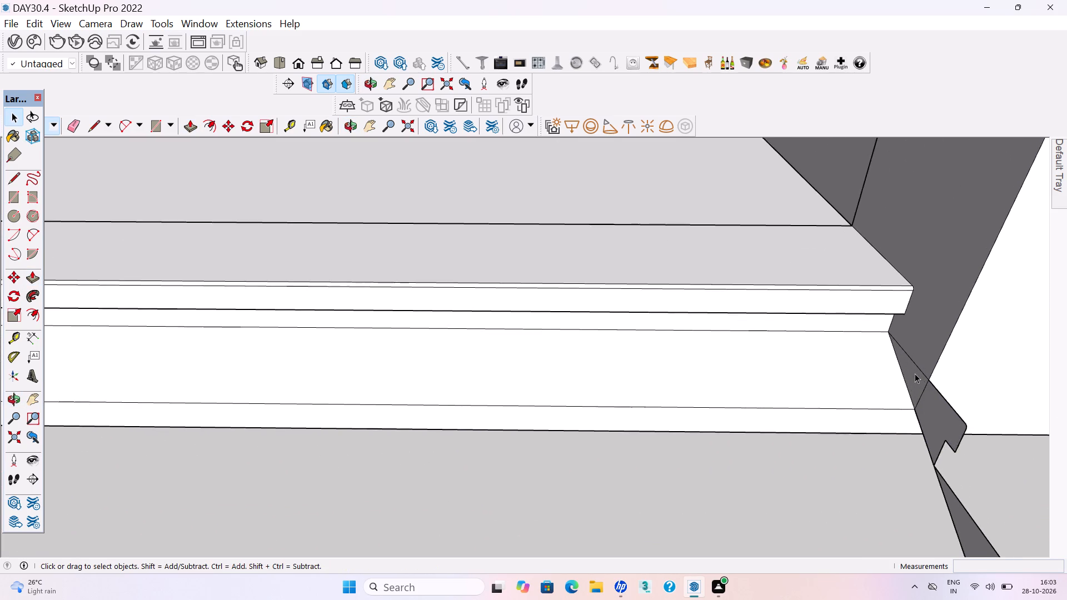
scroll(915, 373, "up", 6)
left_click(953, 441)
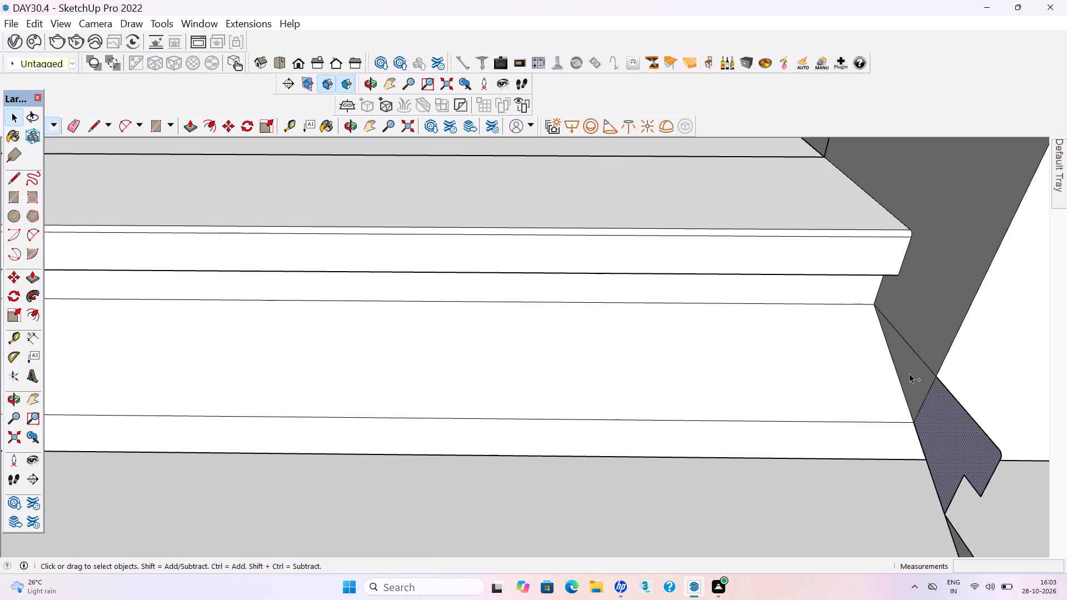
left_click(910, 373, "ctrl")
key("p")
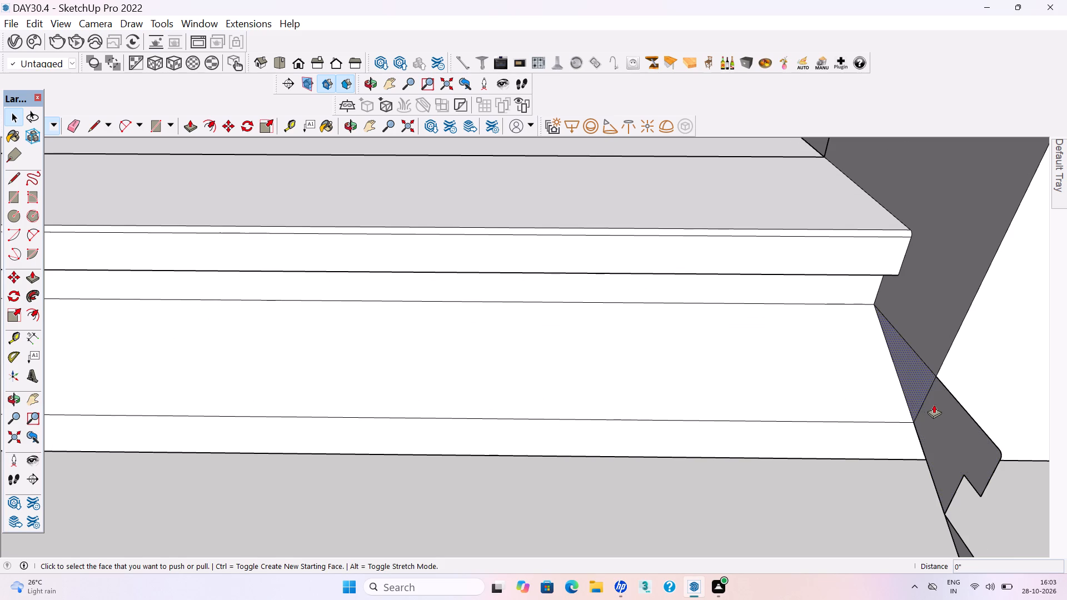
left_click(933, 404)
key("space")
left_click(911, 379)
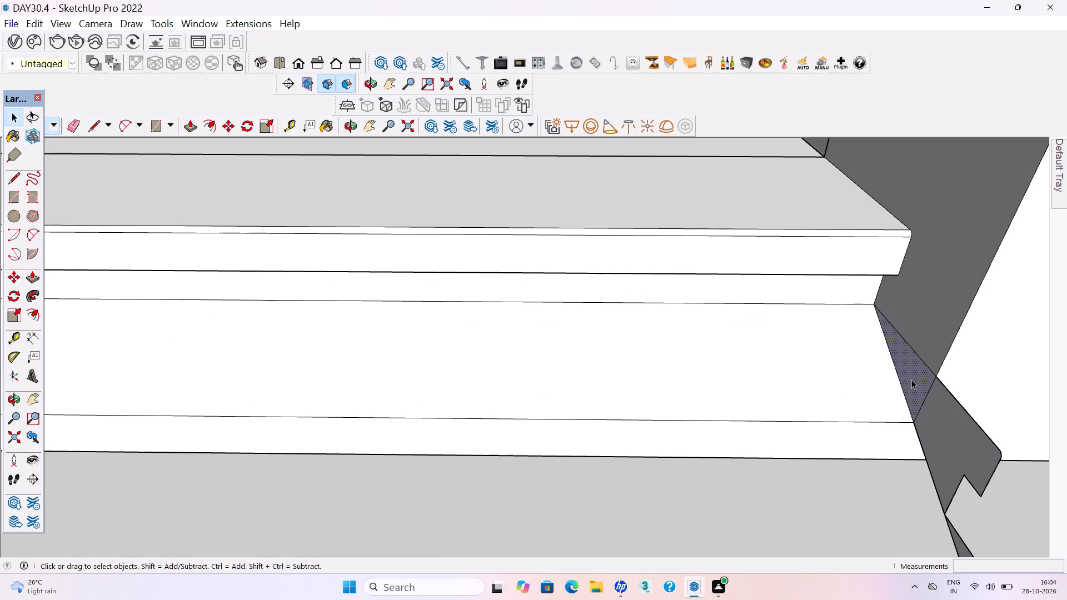
type("[P")
left_click(911, 371)
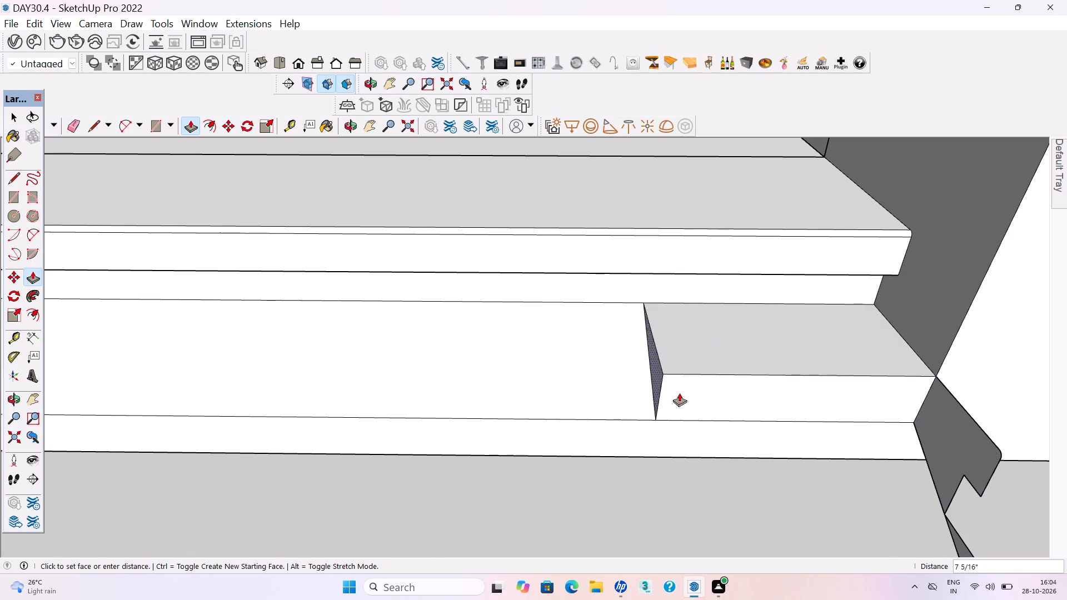
scroll(735, 404, "down", 20)
scroll(735, 404, "down", 4)
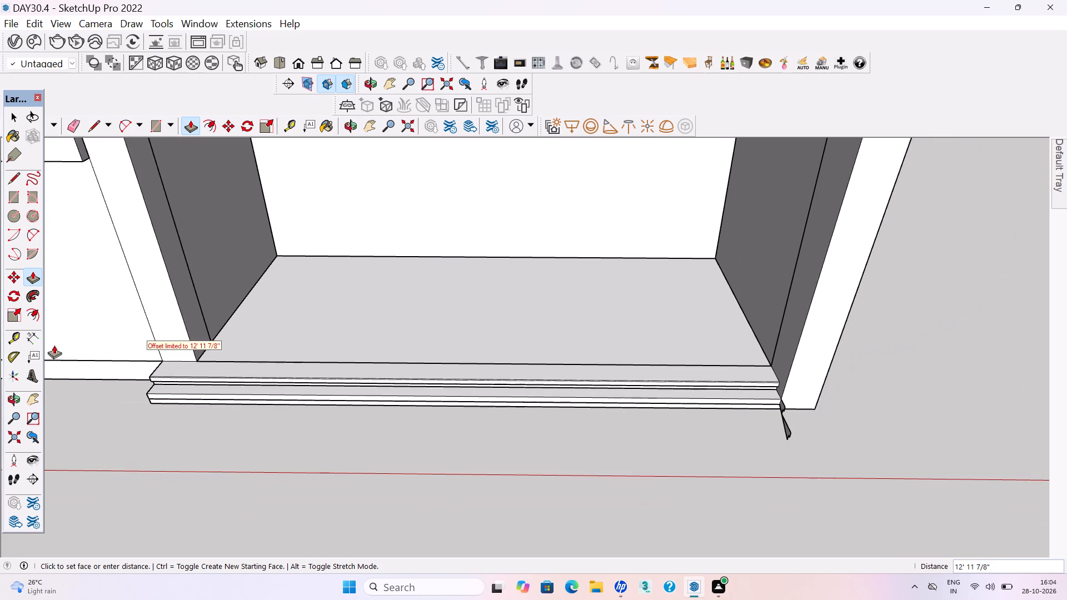
scroll(52, 363, "up", 8)
left_click(196, 397)
Push/Pull the remaining rounded part of the middle profile 12' 11 7/8" to the far end, completing the second step.
scroll(141, 386, "down", 6)
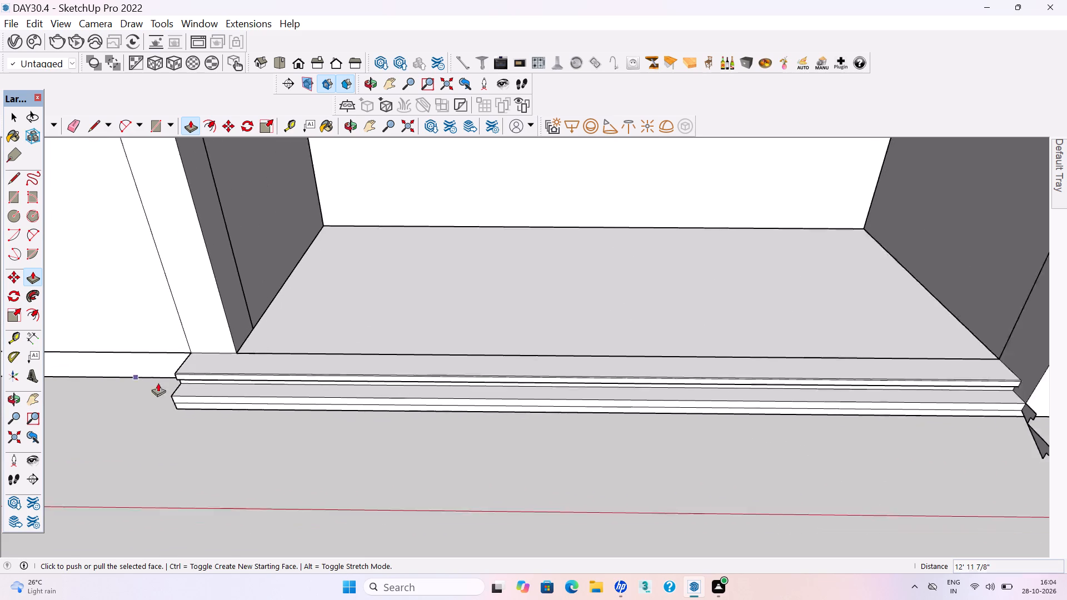
scroll(158, 383, "down", 2)
scroll(639, 390, "up", 20)
scroll(639, 390, "up", 2)
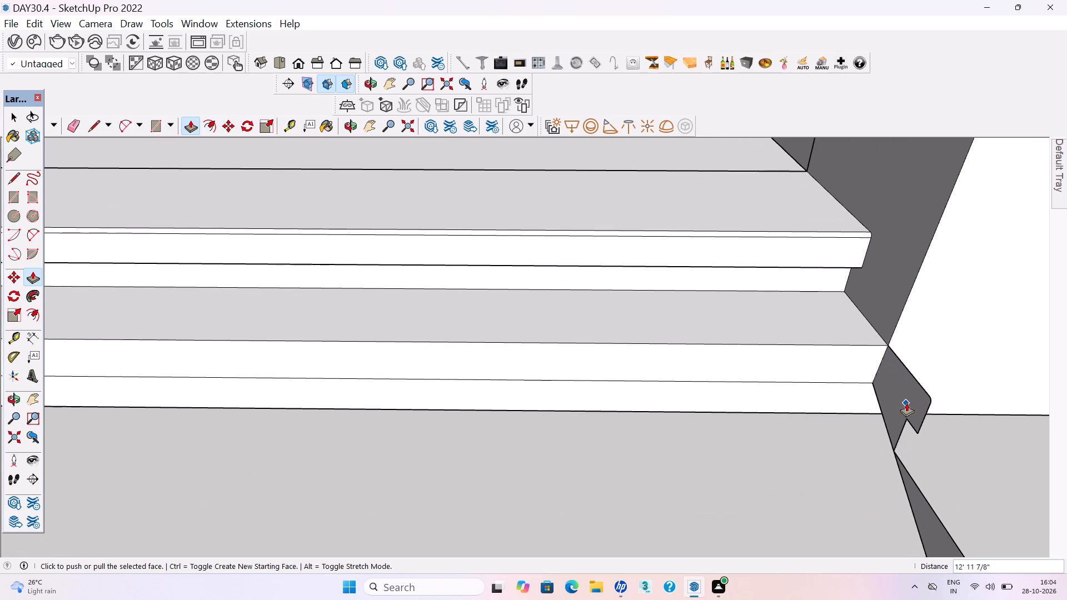
left_click(901, 394)
key("space")
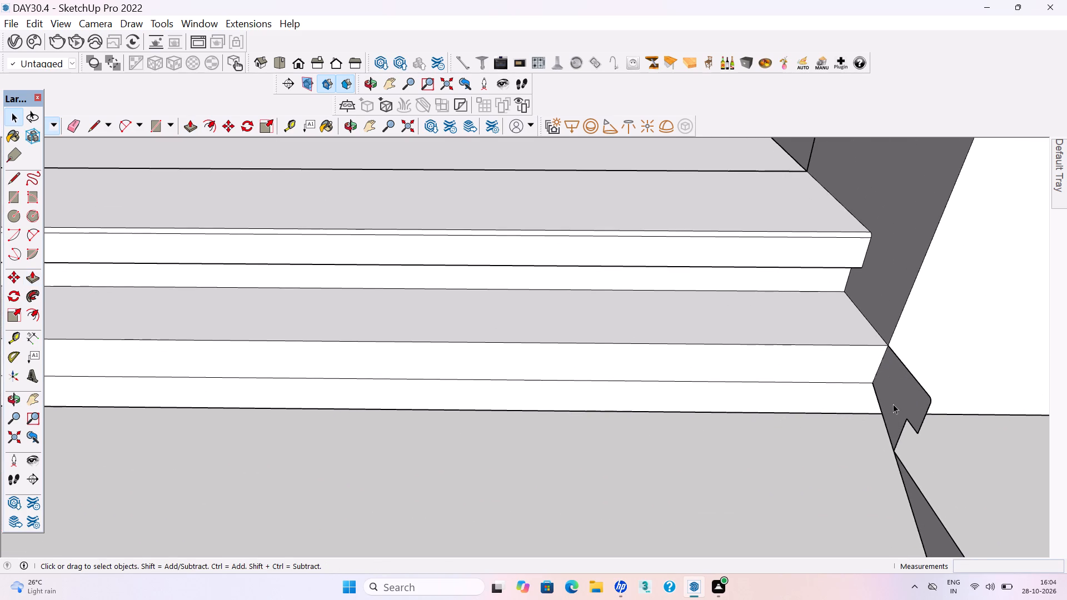
key("p")
left_click(913, 386)
scroll(710, 374, "down", 13)
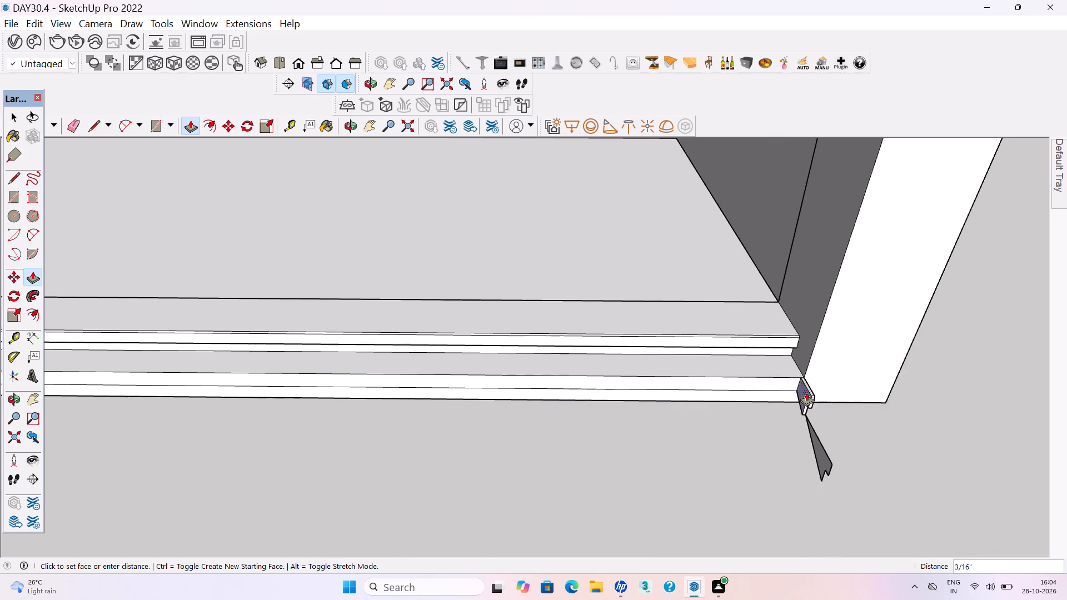
scroll(806, 392, "down", 15)
scroll(409, 417, "up", 12)
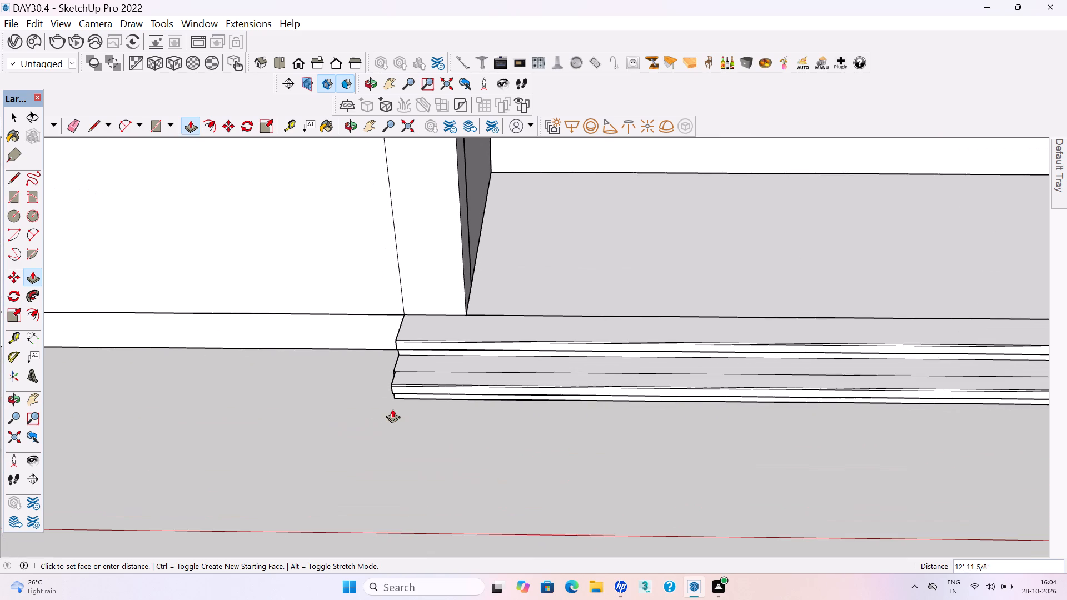
left_click(395, 364)
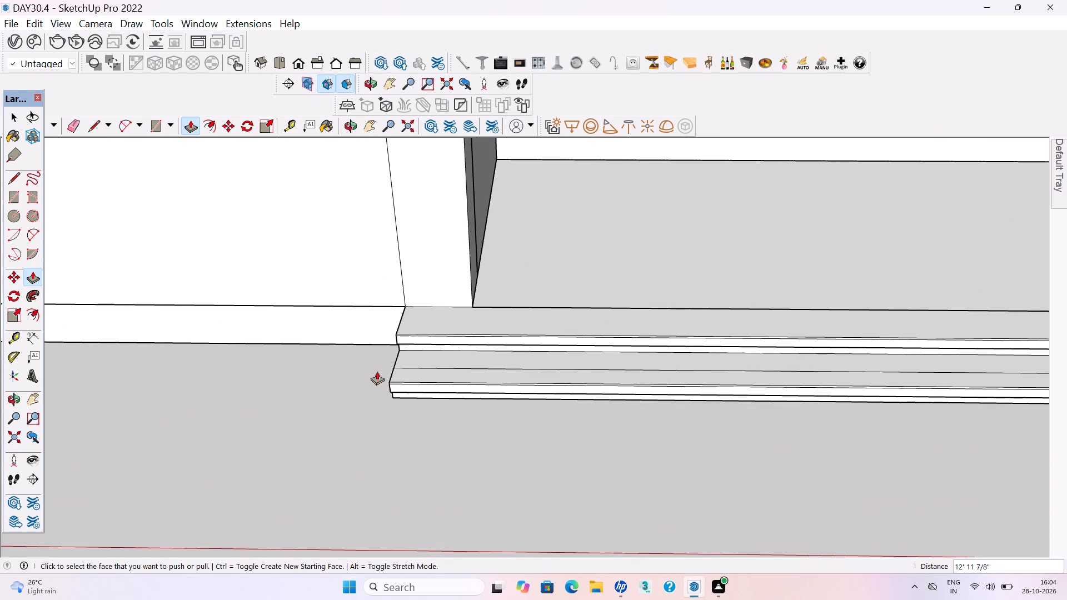
scroll(338, 369, "down", 10)
key("space")
Push/Pull the lowest rounded stepped profile 12' 11 7/8" to align with the far ends of the two steps above.
scroll(726, 387, "up", 12)
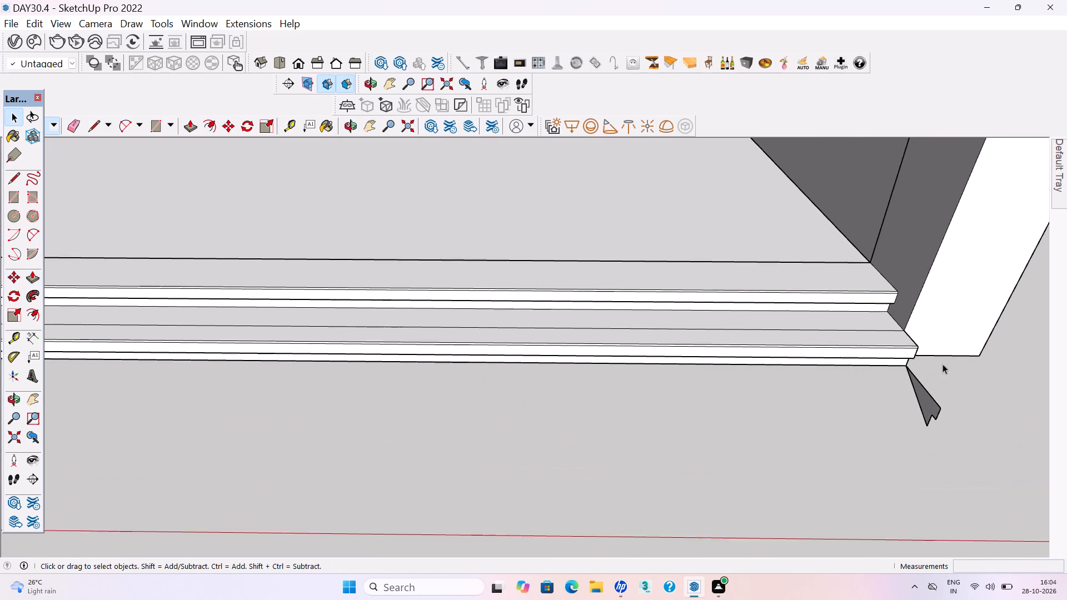
scroll(943, 364, "up", 12)
left_click(923, 422)
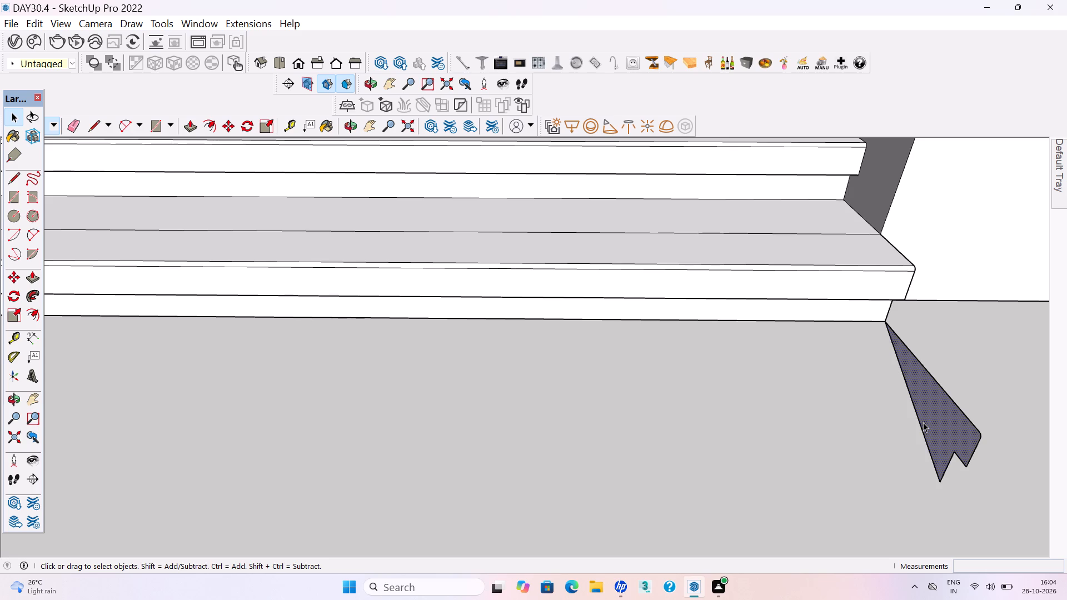
key("p")
key("Return")
left_click(952, 406)
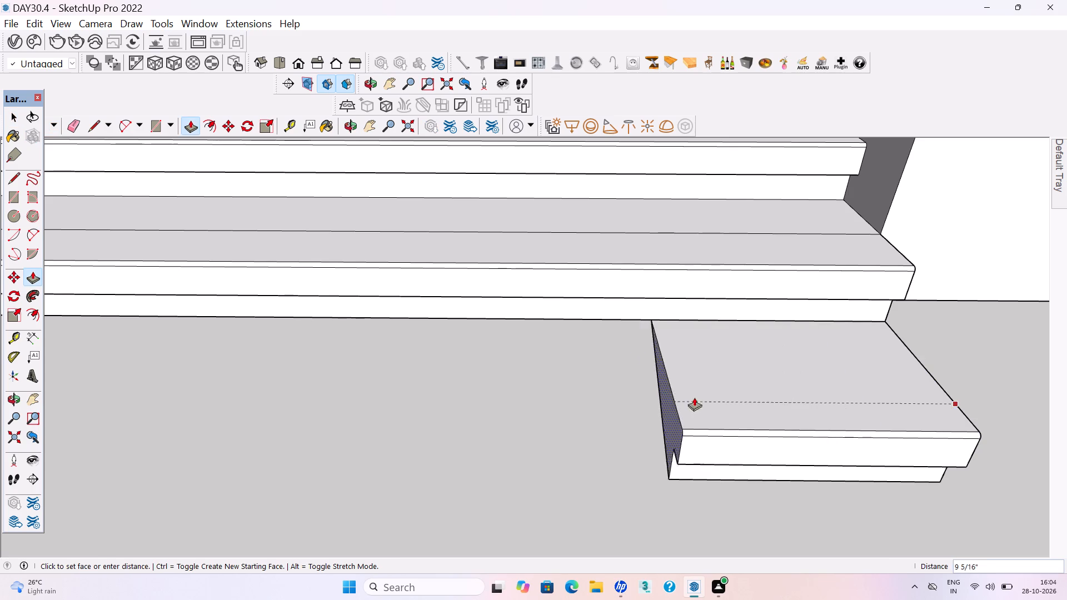
scroll(700, 390, "down", 20)
scroll(700, 390, "down", 7)
scroll(361, 411, "up", 2)
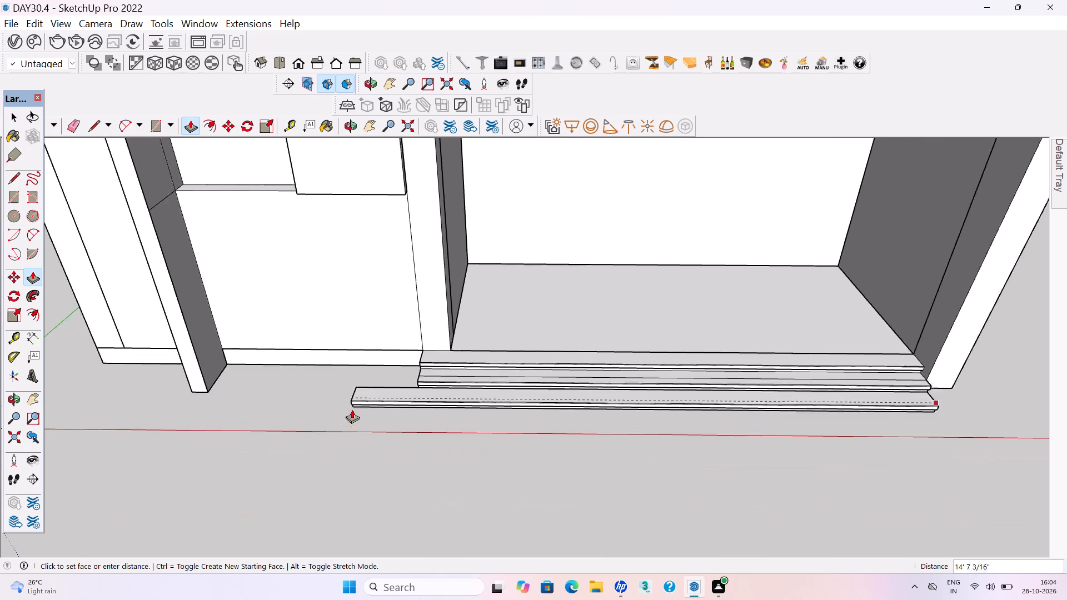
scroll(352, 409, "up", 12)
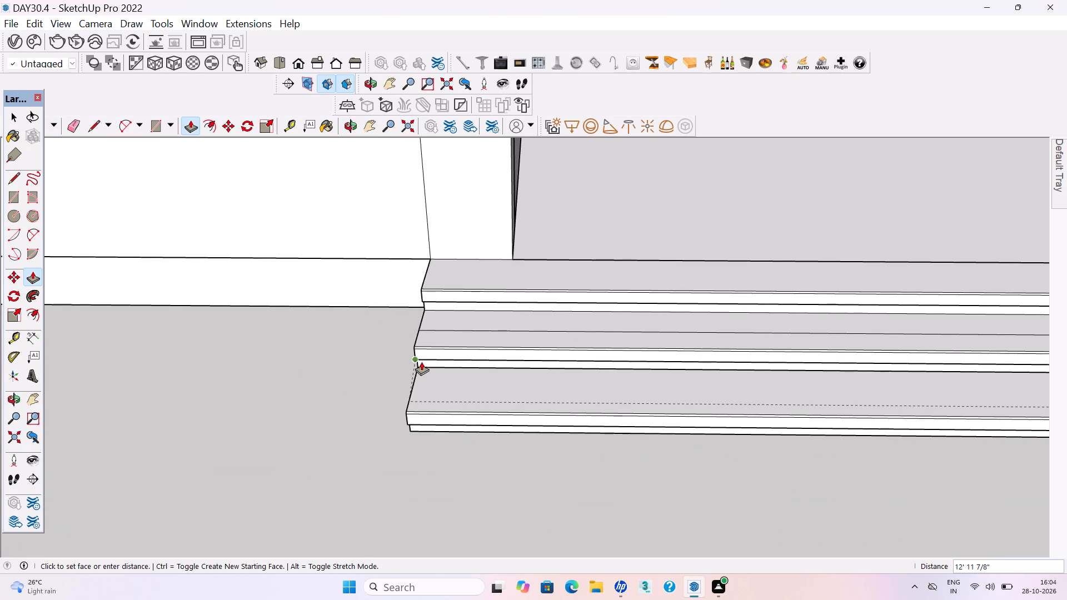
left_click(421, 362)
scroll(398, 388, "down", 15)
key("space")
left_click(505, 482)
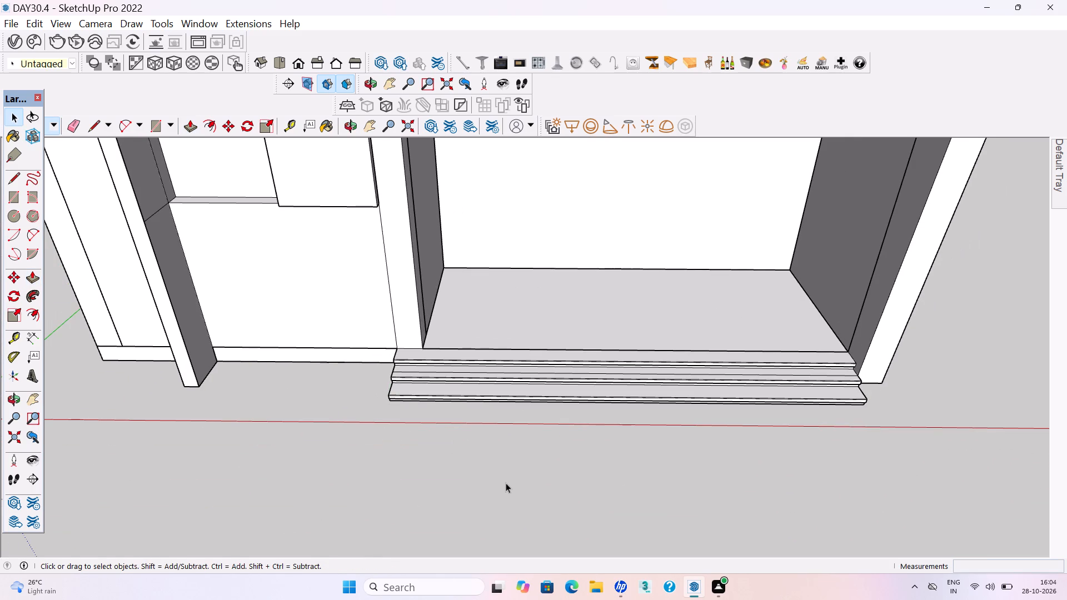
Save the model.
key("ctrl+s")
key("ctrl+s")
Examine the three extruded entrance steps from several angles, including their ends beside the post and the front frame.
scroll(570, 417, "up", 3)
middle_click_drag(551, 357, 439, 384)
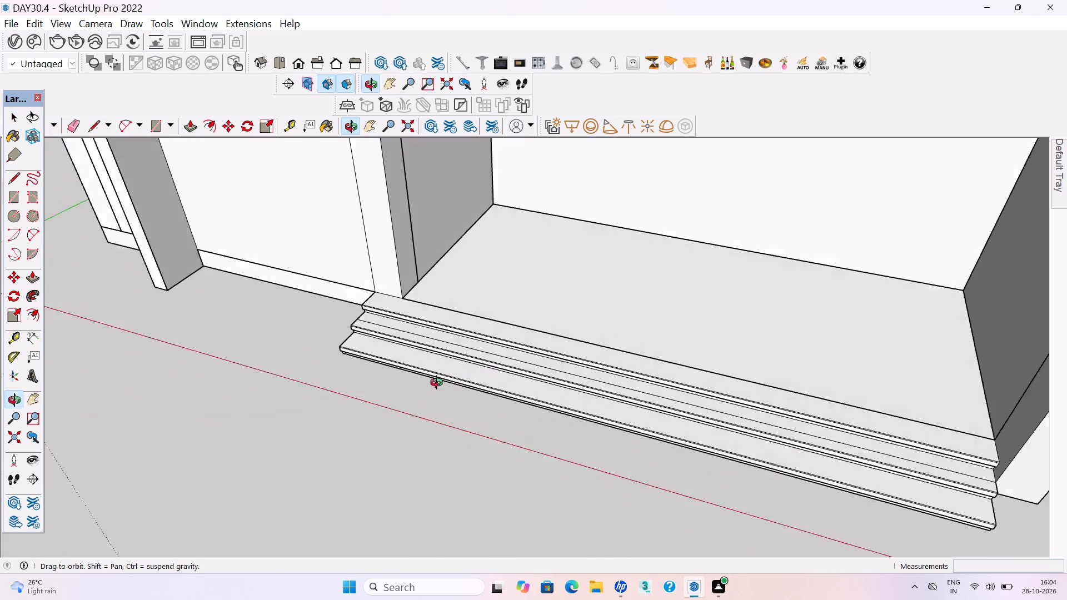
middle_click_drag(439, 384, 280, 386)
scroll(336, 277, "down", 9)
middle_click_drag(430, 380, 540, 395)
scroll(587, 433, "up", 3)
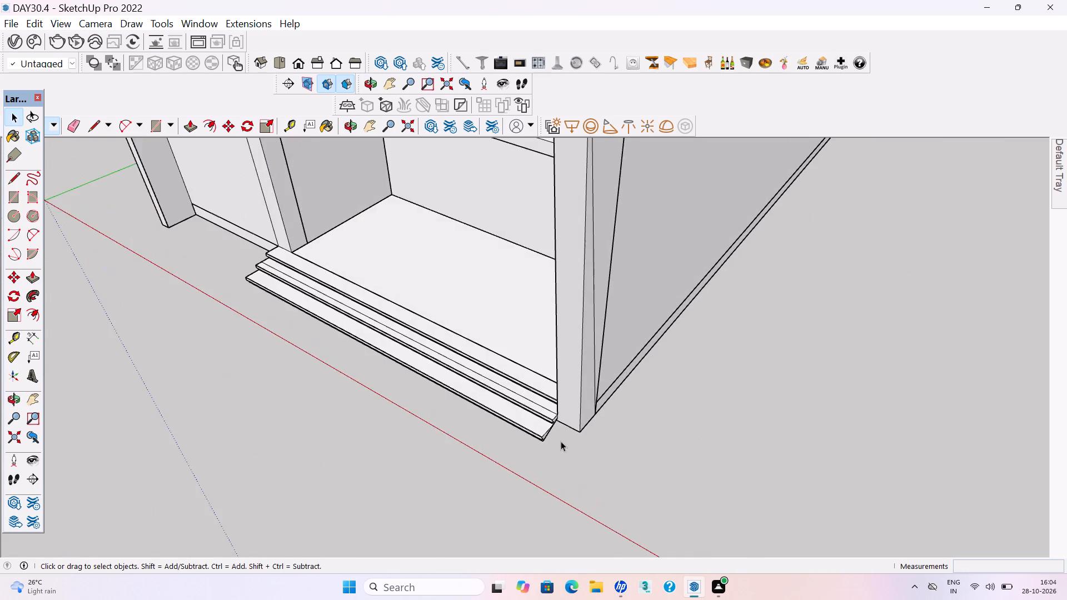
scroll(561, 441, "up", 19)
middle_click_drag(528, 436, 577, 279)
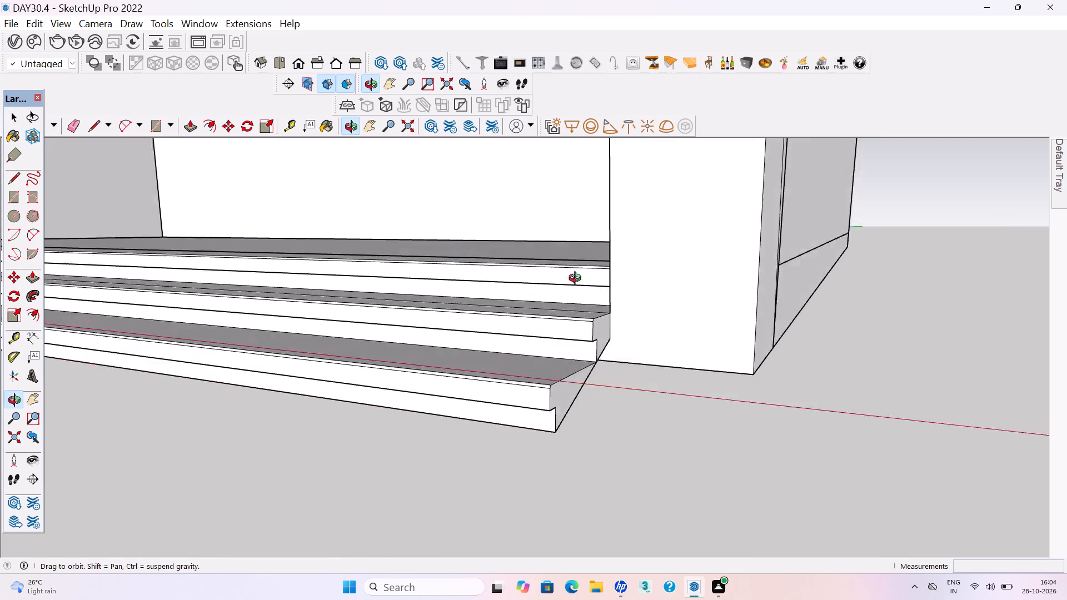
middle_click_drag(577, 279, 705, 371)
scroll(715, 403, "down", 14)
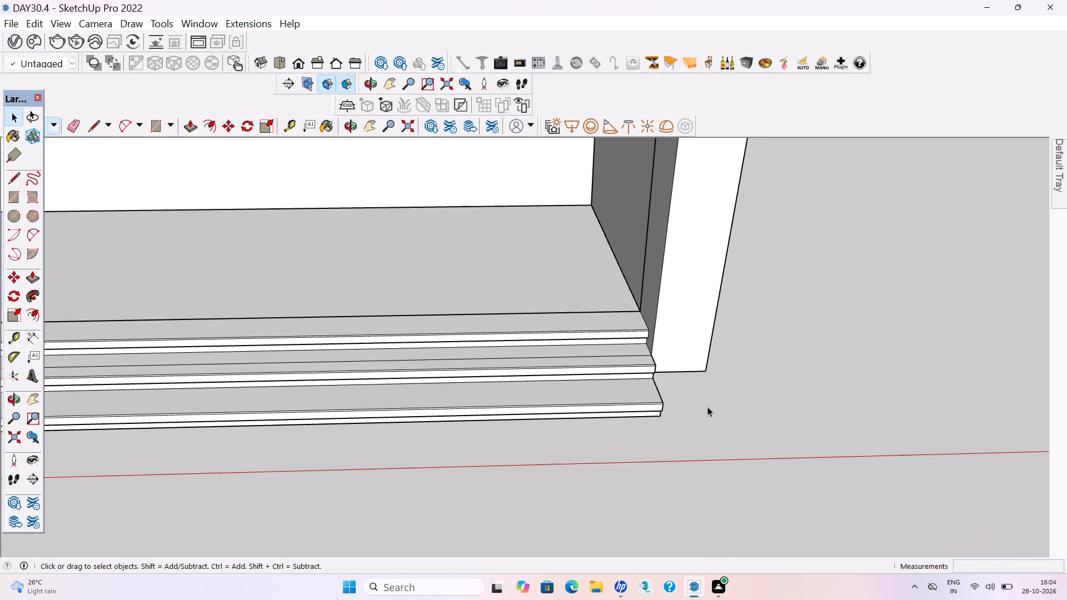
scroll(707, 407, "down", 7)
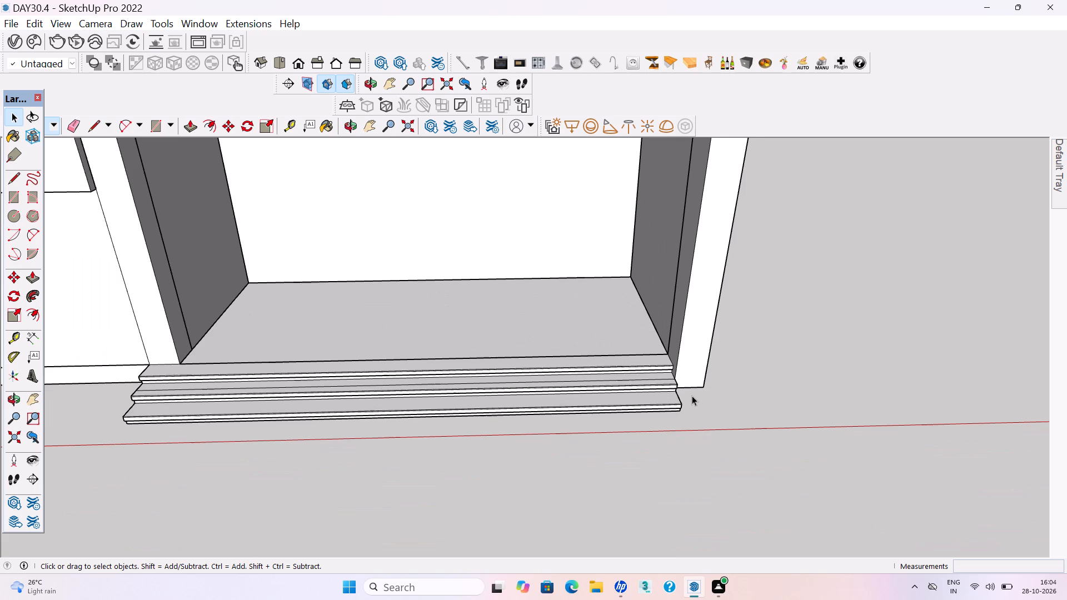
scroll(663, 382, "down", 7)
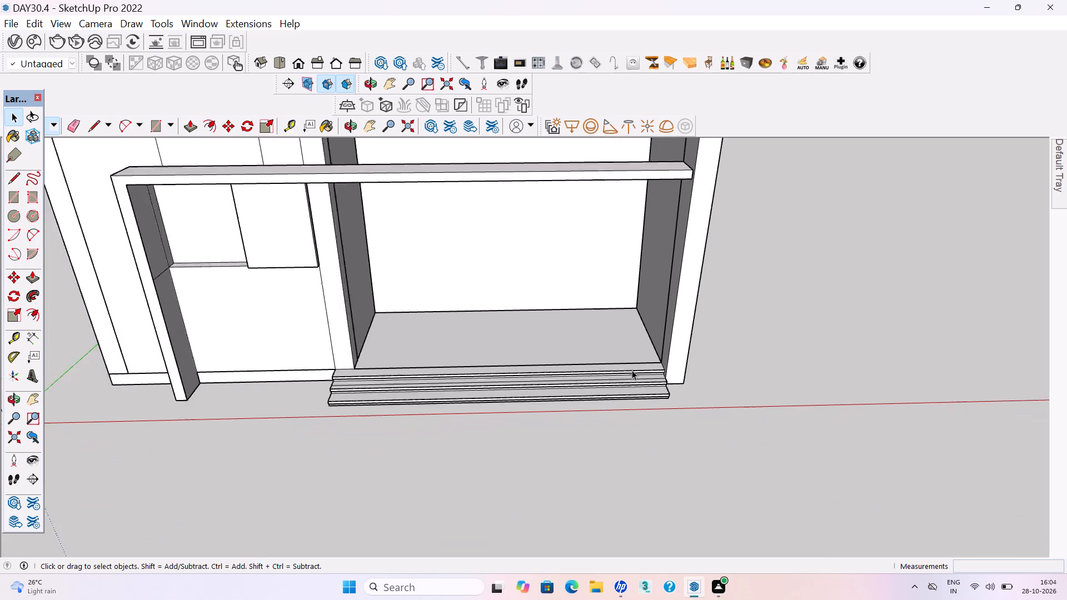
Save the model.
scroll(632, 370, "down", 2)
middle_click_drag(590, 304, 579, 367)
scroll(629, 420, "down", 10)
middle_click_drag(619, 324, 617, 387)
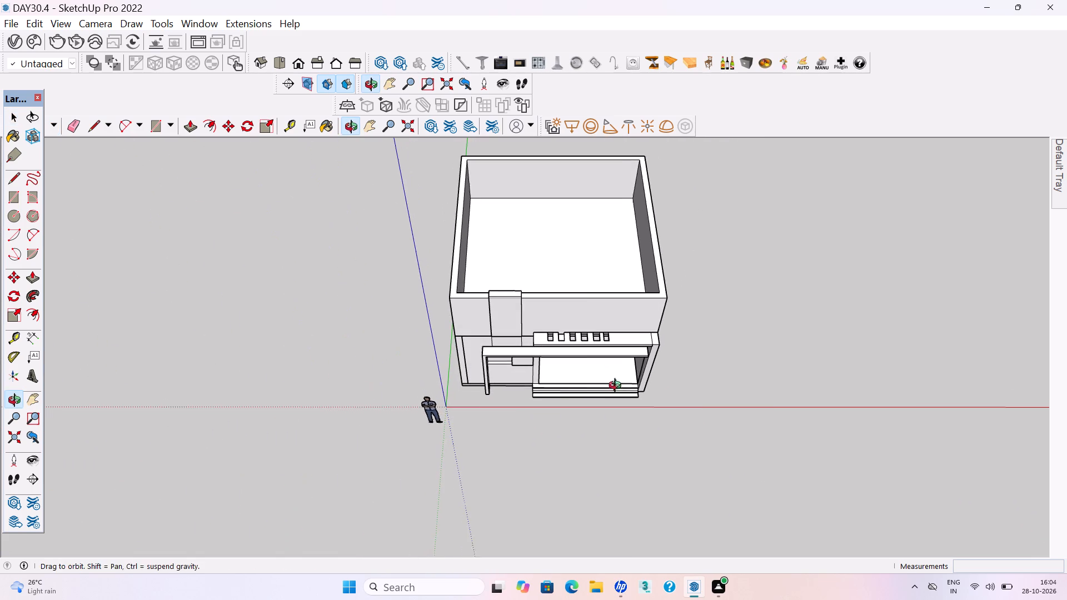
middle_click_drag(617, 387, 617, 392)
left_click(804, 356)
key("ctrl+s")
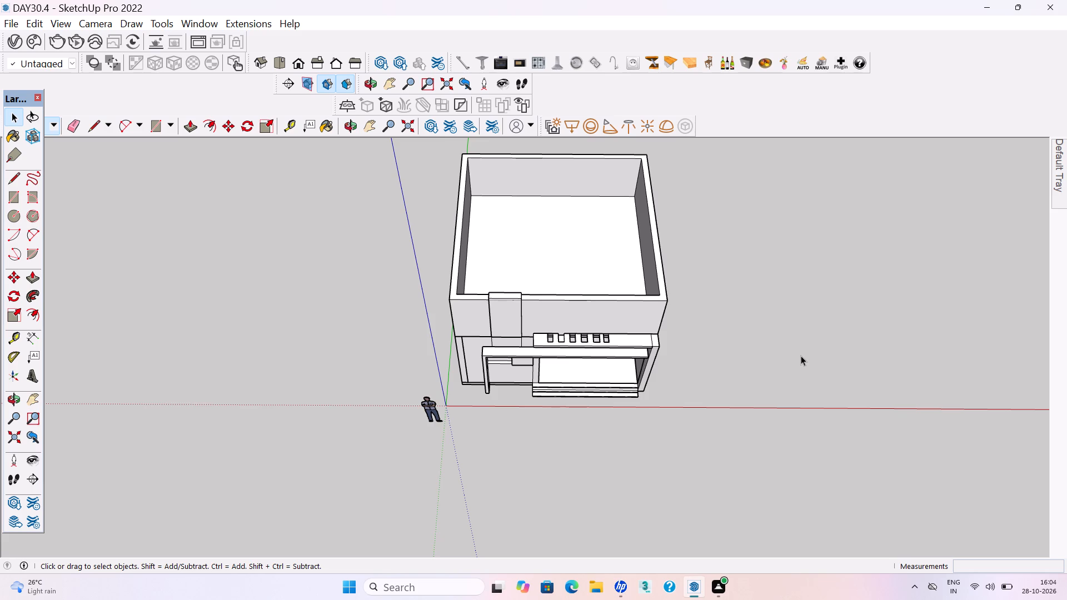
Examine the whole building from above and the front, including the facade, front frame and entrance steps.
scroll(796, 355, "down", 4)
middle_click_drag(712, 387, 752, 234)
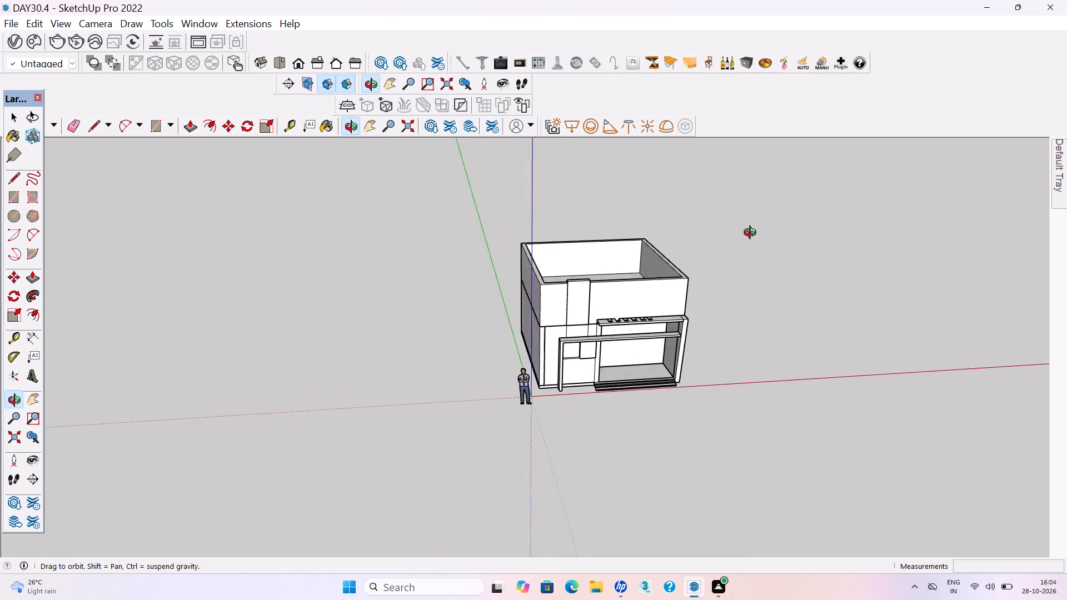
middle_click_drag(752, 234, 765, 343)
scroll(578, 353, "down", 1)
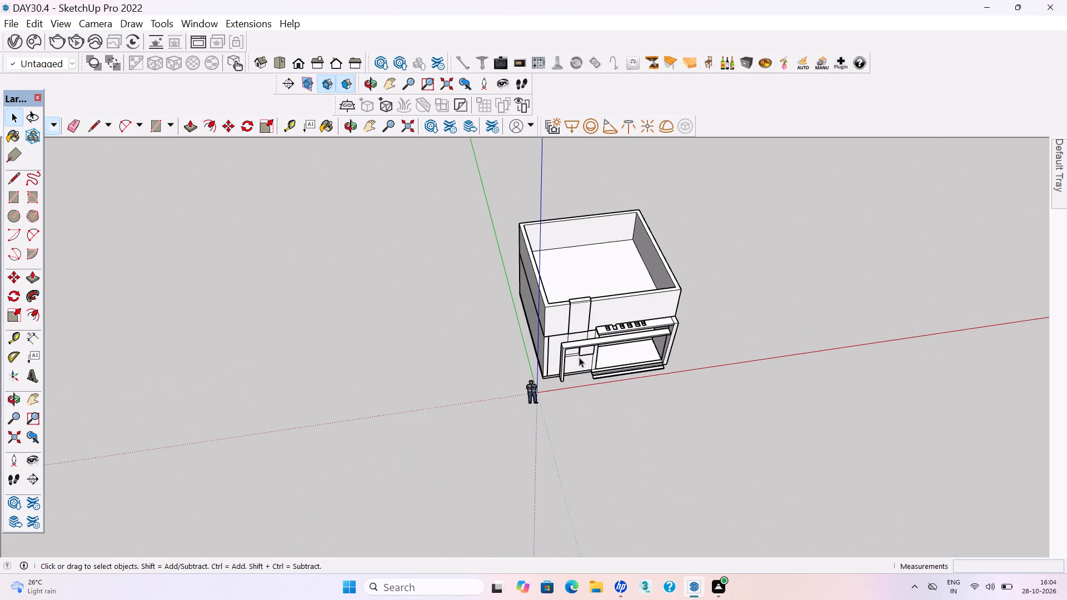
scroll(579, 357, "down", 1)
middle_click_drag(585, 366, 570, 299)
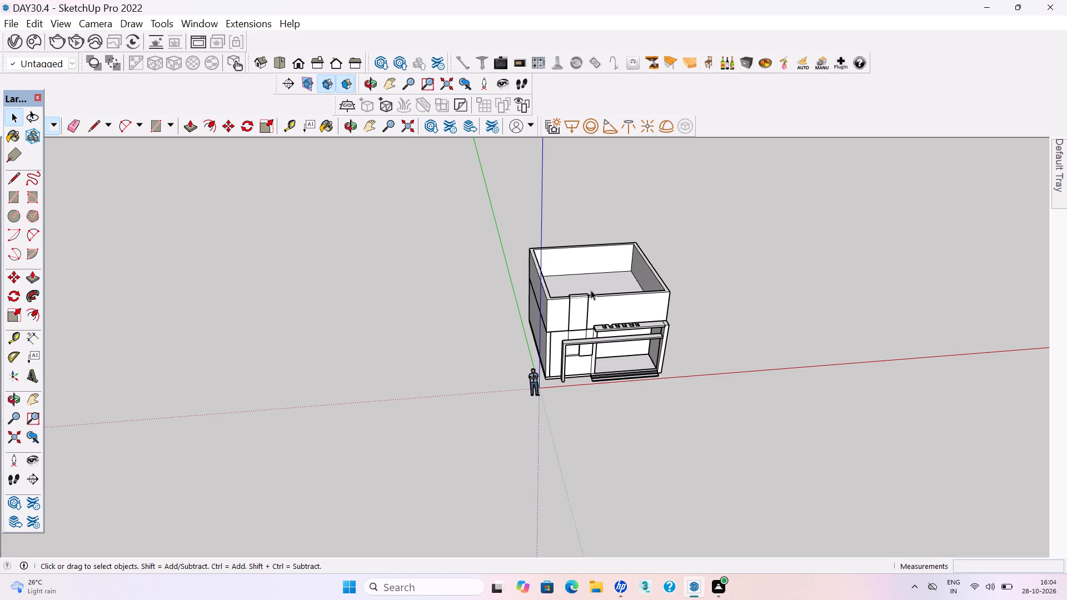
scroll(590, 412, "down", 3)
middle_click_drag(600, 378, 598, 349)
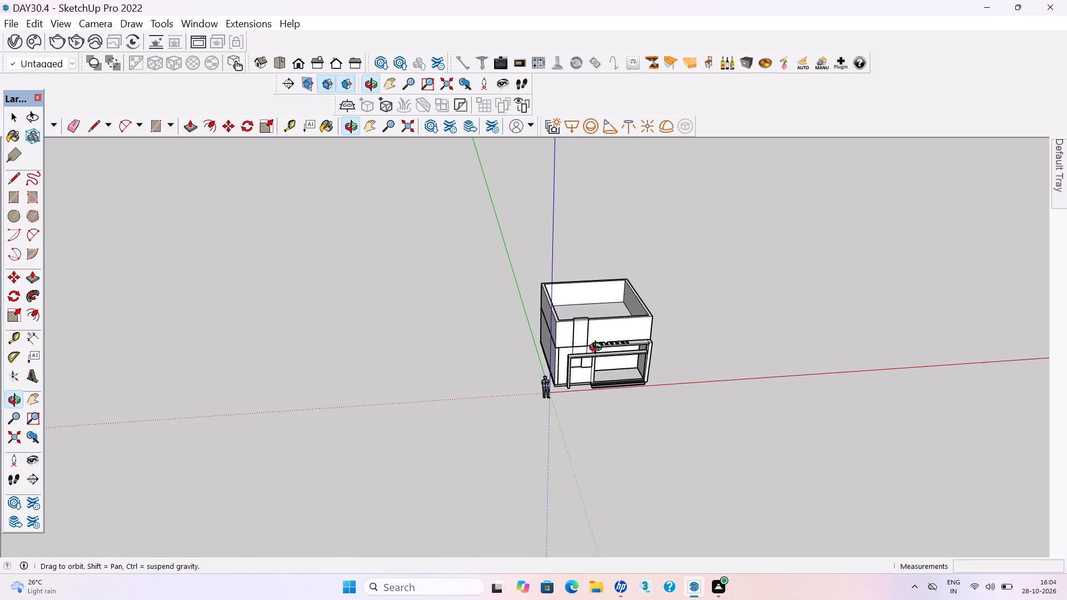
middle_click_drag(598, 349, 537, 309)
scroll(565, 321, "down", 1)
scroll(598, 341, "up", 12)
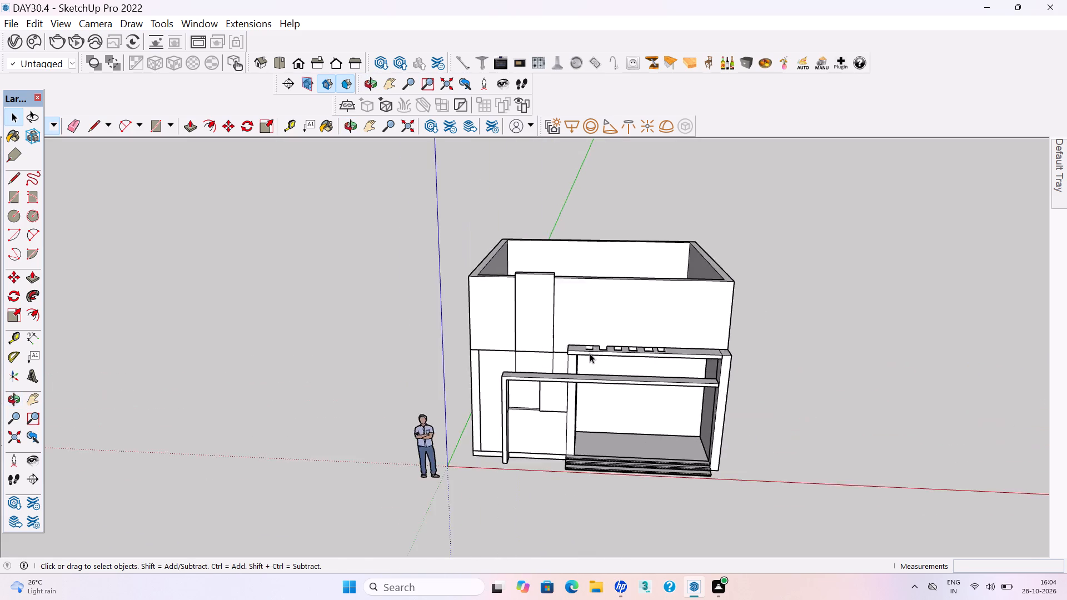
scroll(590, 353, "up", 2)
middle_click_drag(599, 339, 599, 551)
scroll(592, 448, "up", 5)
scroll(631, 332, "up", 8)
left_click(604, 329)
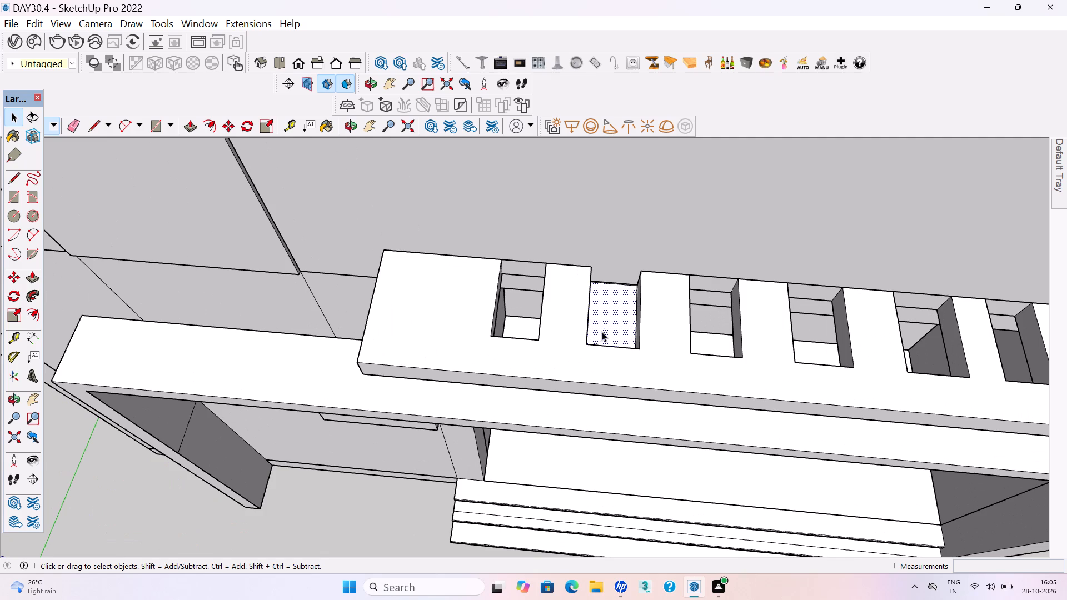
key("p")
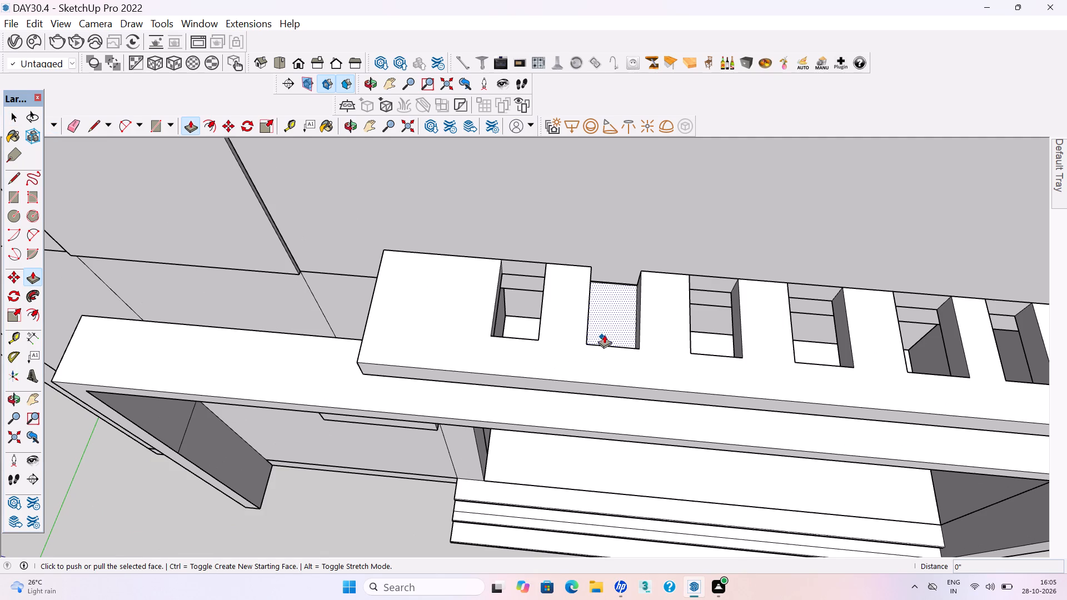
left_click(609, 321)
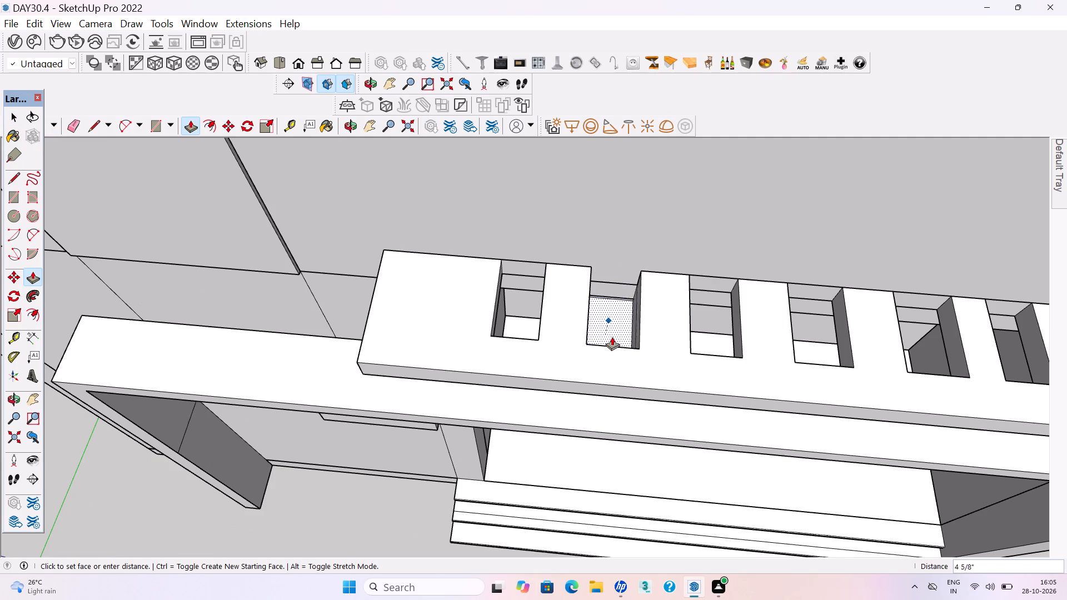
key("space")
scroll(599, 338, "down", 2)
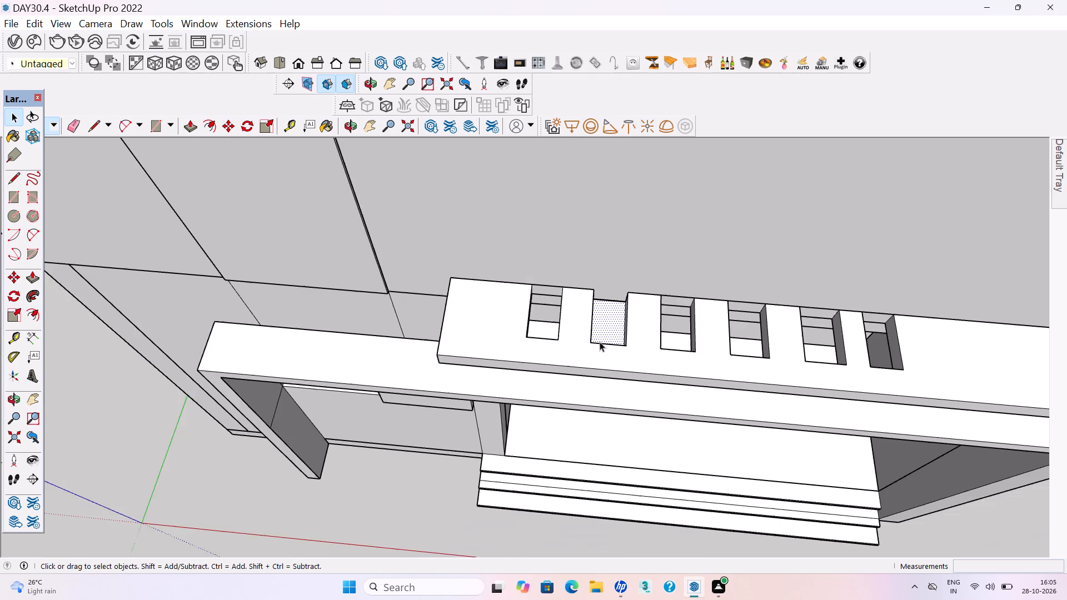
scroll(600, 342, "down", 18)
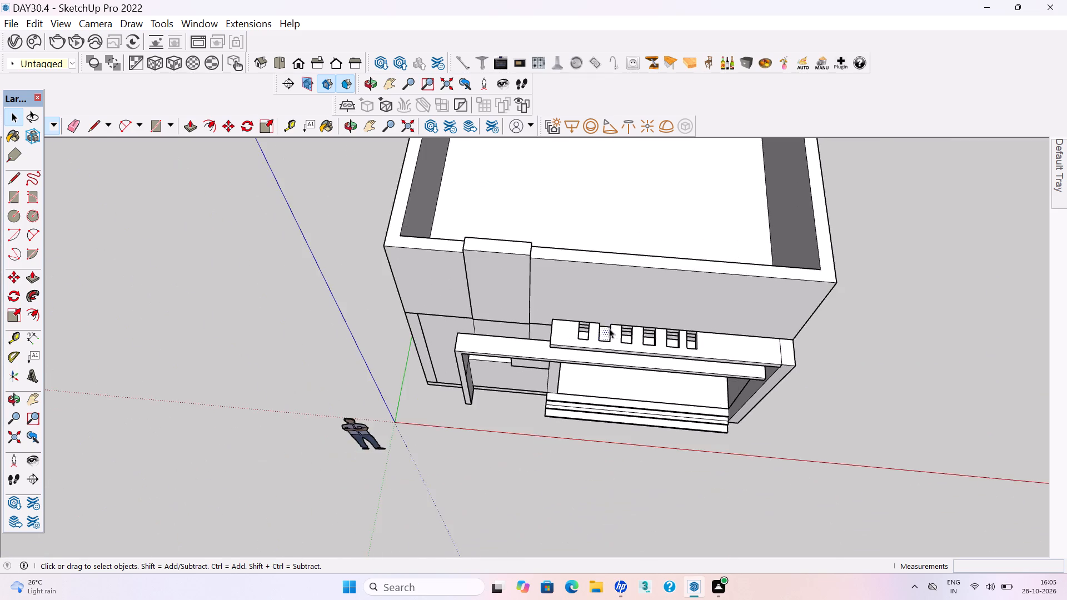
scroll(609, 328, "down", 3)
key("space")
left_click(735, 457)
Place a horizontal guide 2 5/16" below the top edge of the wall band under the slotted slab.
scroll(679, 423, "down", 1)
middle_click_drag(677, 422, 716, 258)
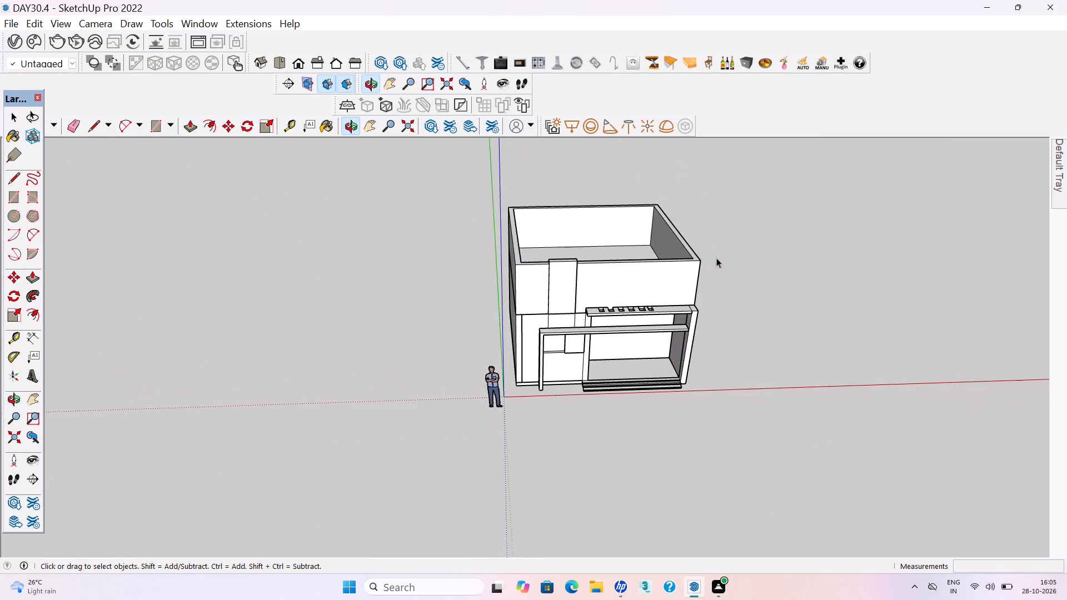
middle_click_drag(716, 258, 720, 266)
scroll(663, 272, "up", 4)
middle_click_drag(663, 328, 644, 268)
scroll(622, 282, "up", 2)
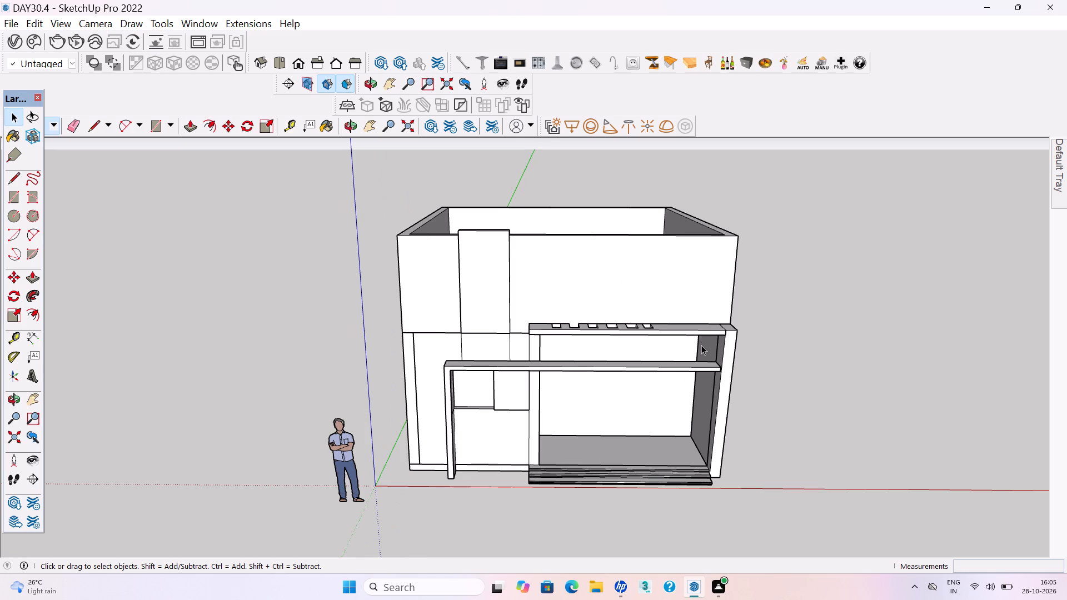
key("t")
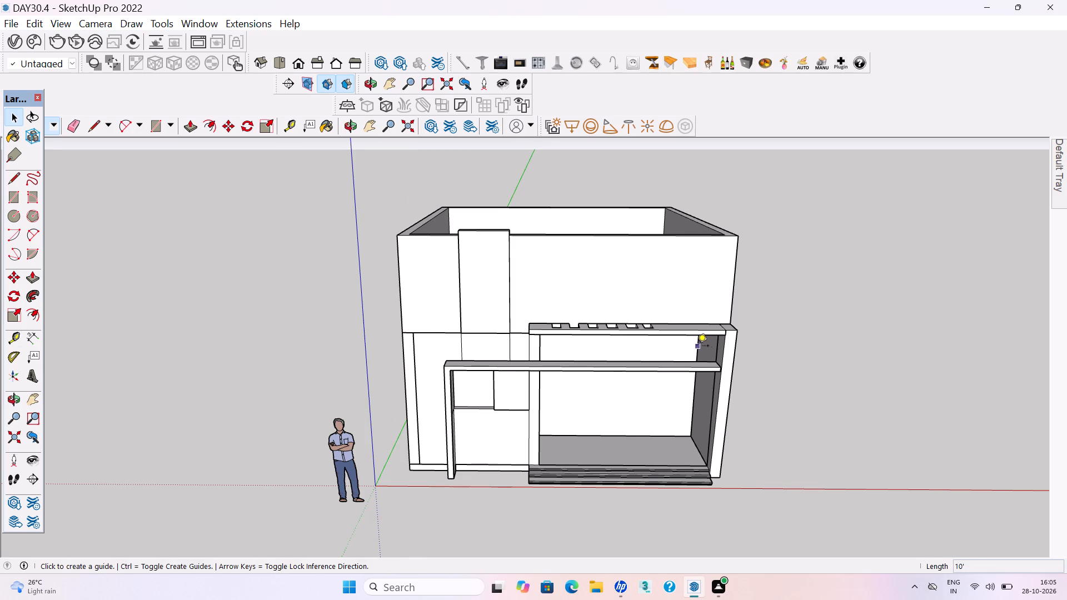
scroll(636, 346, "up", 1)
middle_click_drag(636, 346, 588, 261)
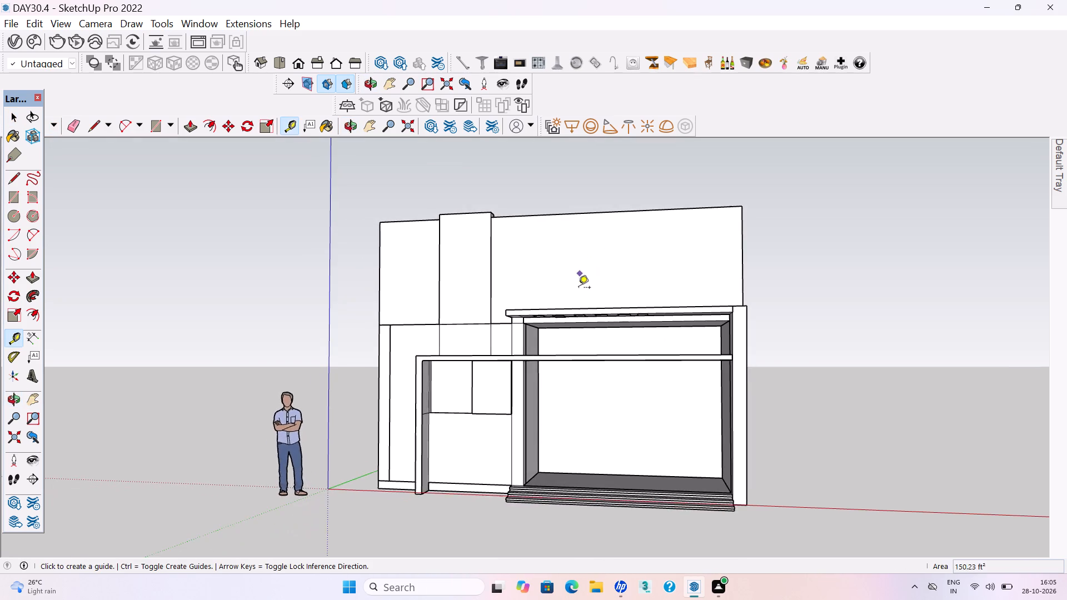
scroll(575, 308, "up", 11)
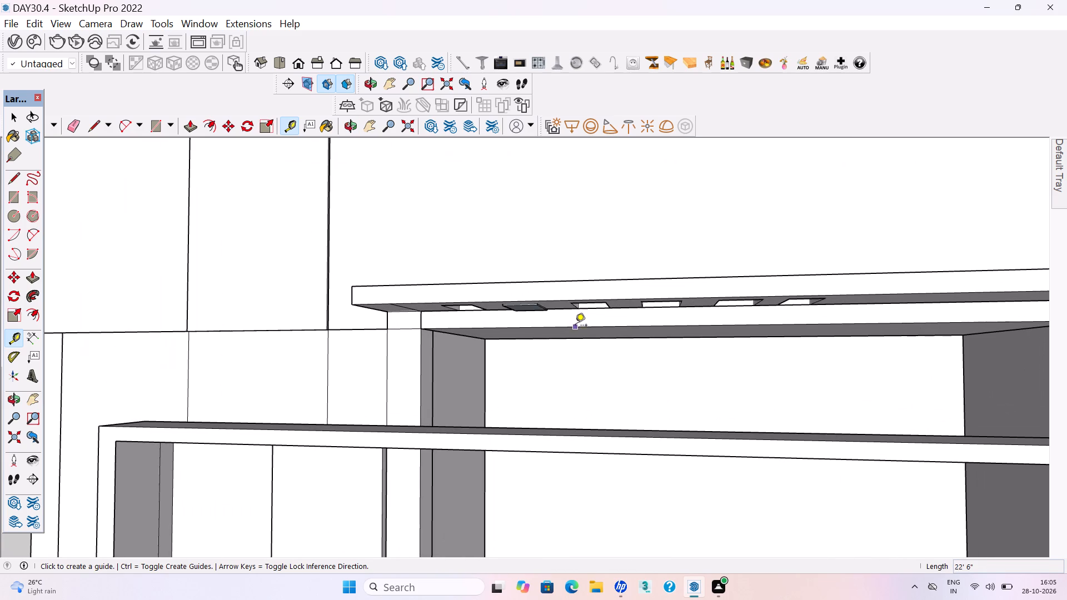
scroll(595, 319, "up", 4)
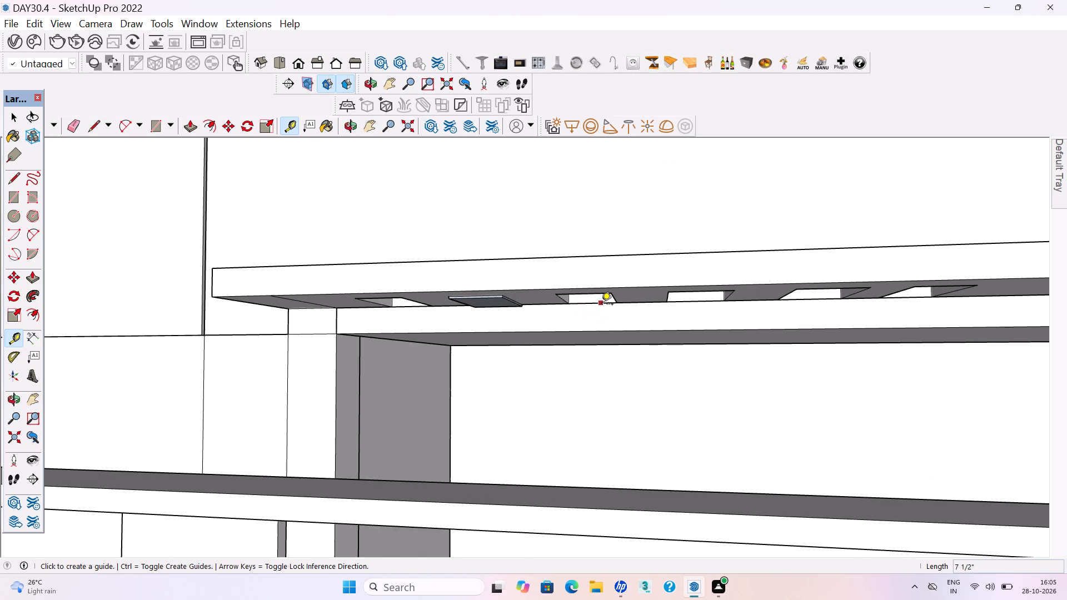
left_click(601, 305)
left_click(590, 318)
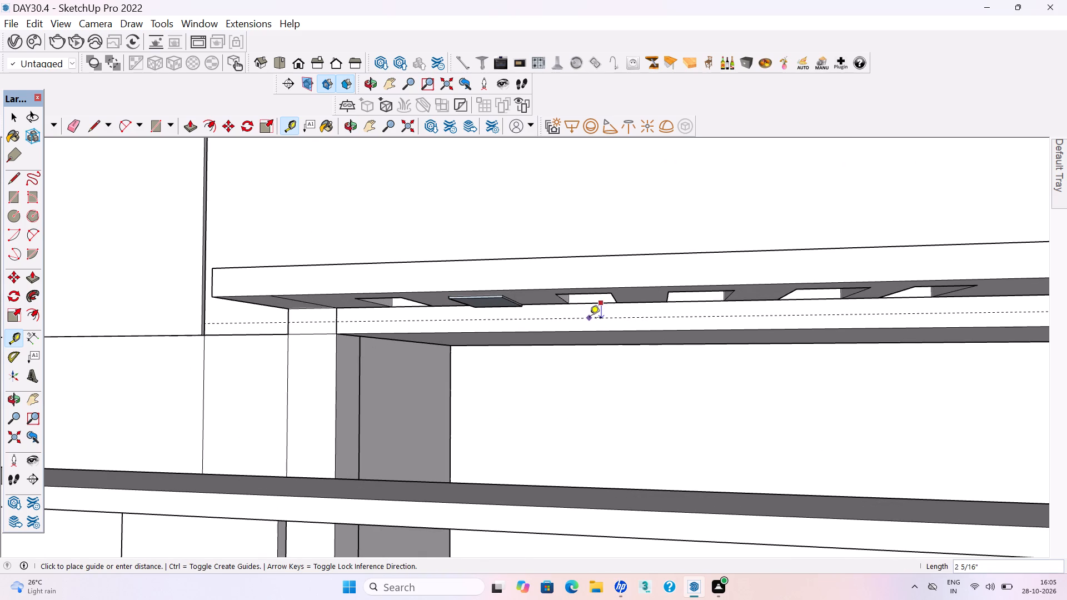
key("space")
Draw a 12' 11 7/8" by 2 5/16" rectangle on the wall band, between the slab's underside and the guide.
type("R")
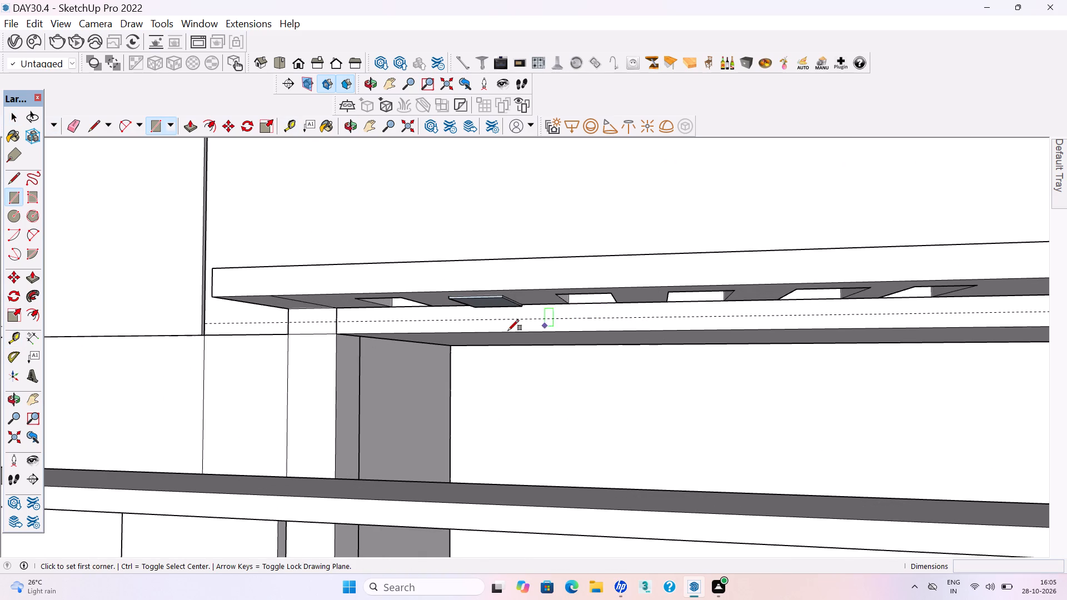
scroll(487, 332, "down", 3)
scroll(576, 328, "down", 4)
scroll(1025, 341, "up", 6)
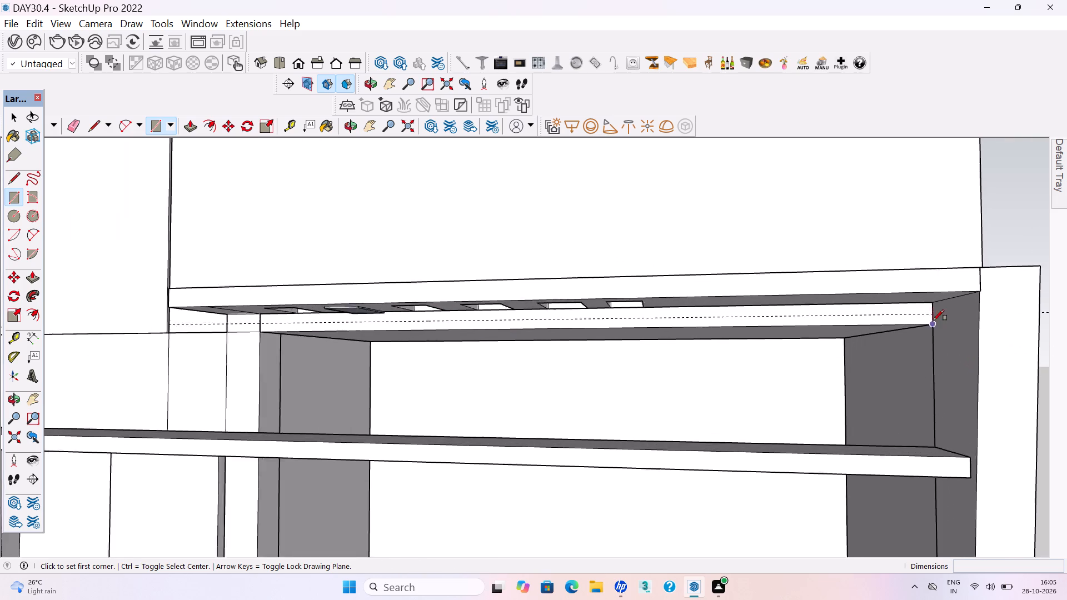
scroll(933, 321, "up", 5)
left_click(930, 298)
scroll(927, 321, "down", 7)
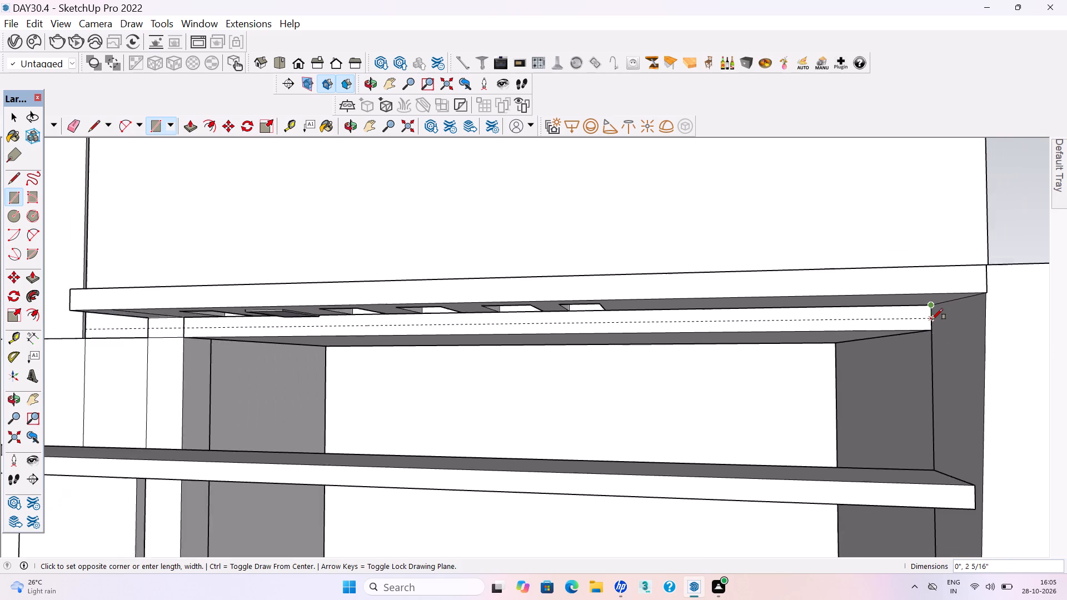
scroll(932, 319, "down", 2)
scroll(231, 319, "up", 10)
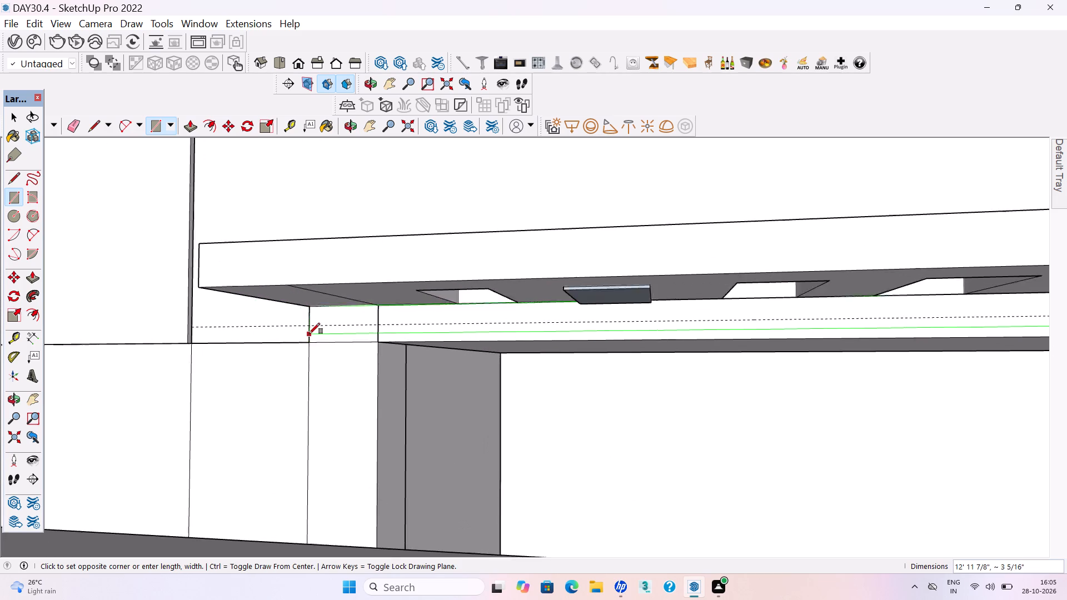
scroll(309, 334, "up", 1)
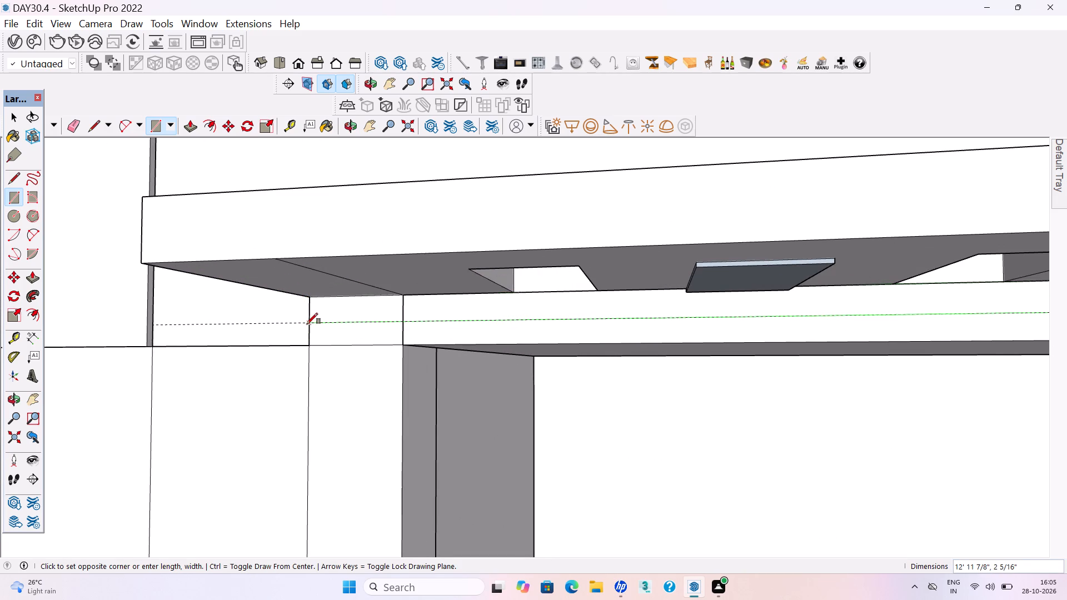
left_click(307, 324)
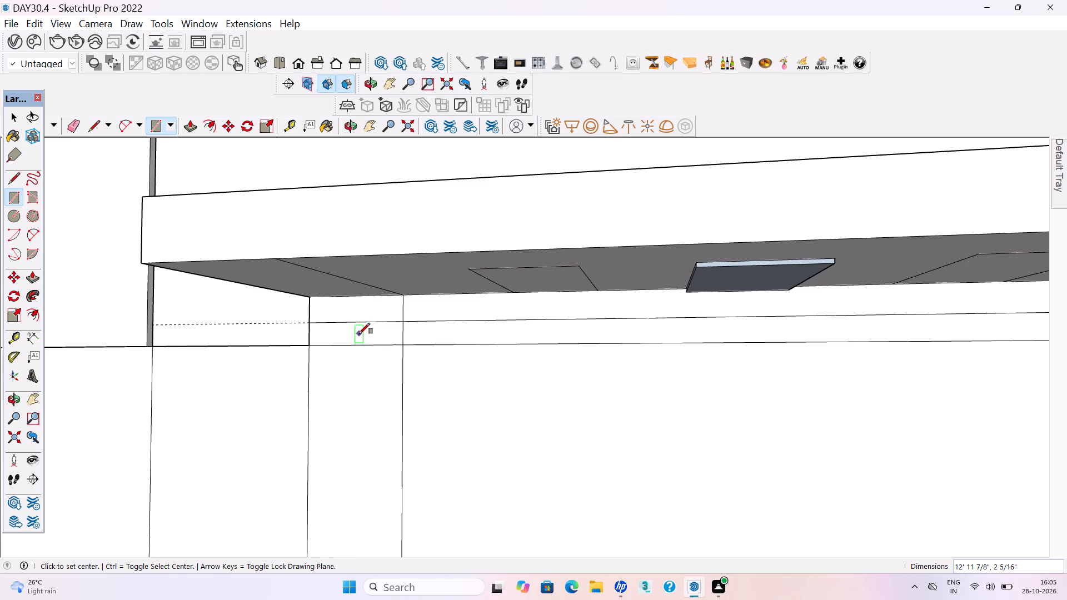
scroll(359, 334, "down", 8)
scroll(545, 409, "down", 6)
key("space")
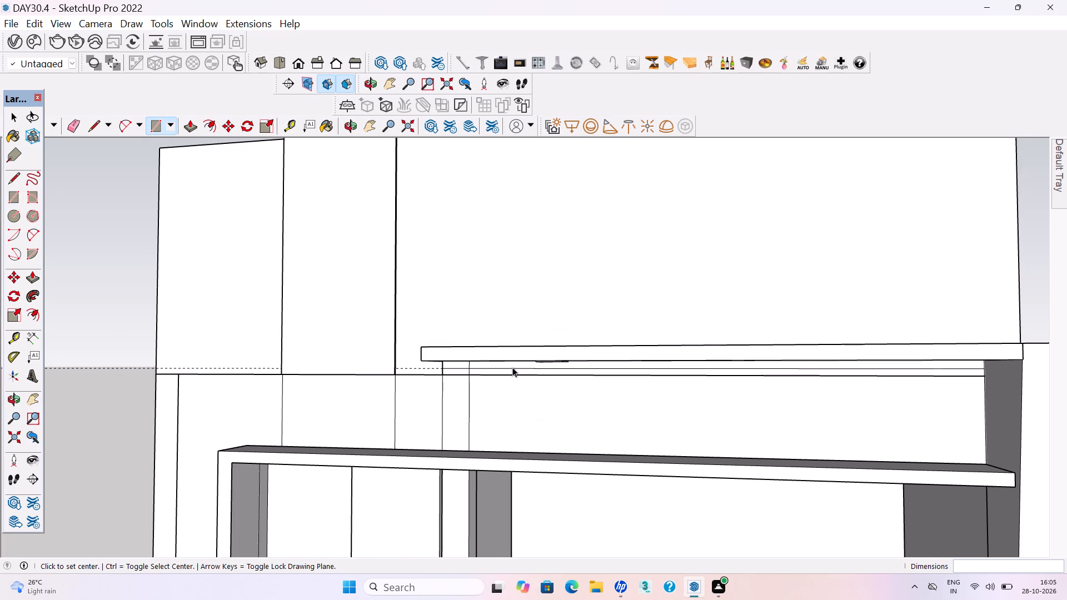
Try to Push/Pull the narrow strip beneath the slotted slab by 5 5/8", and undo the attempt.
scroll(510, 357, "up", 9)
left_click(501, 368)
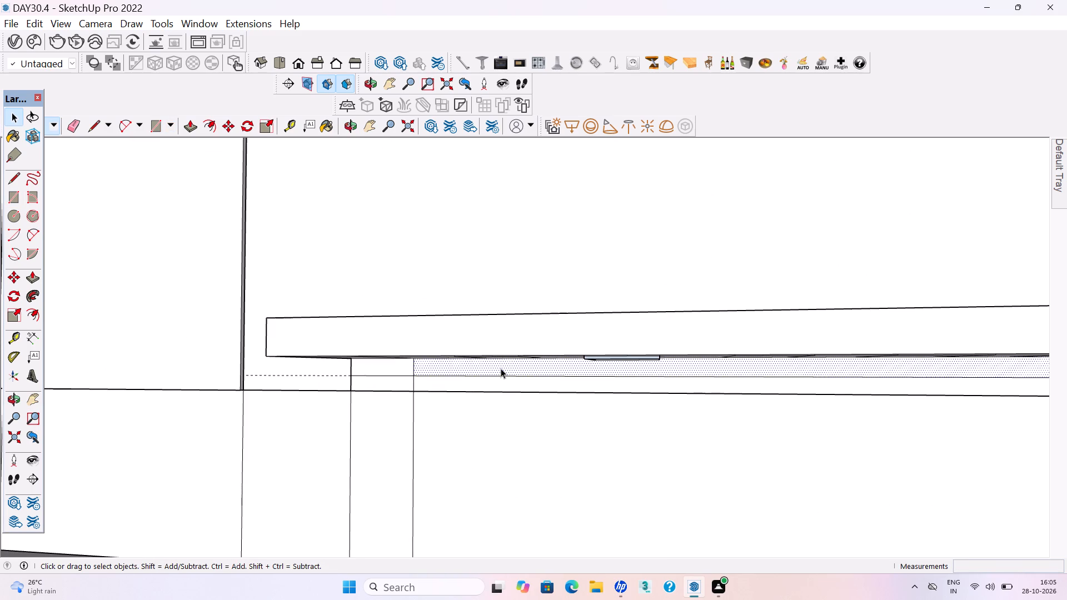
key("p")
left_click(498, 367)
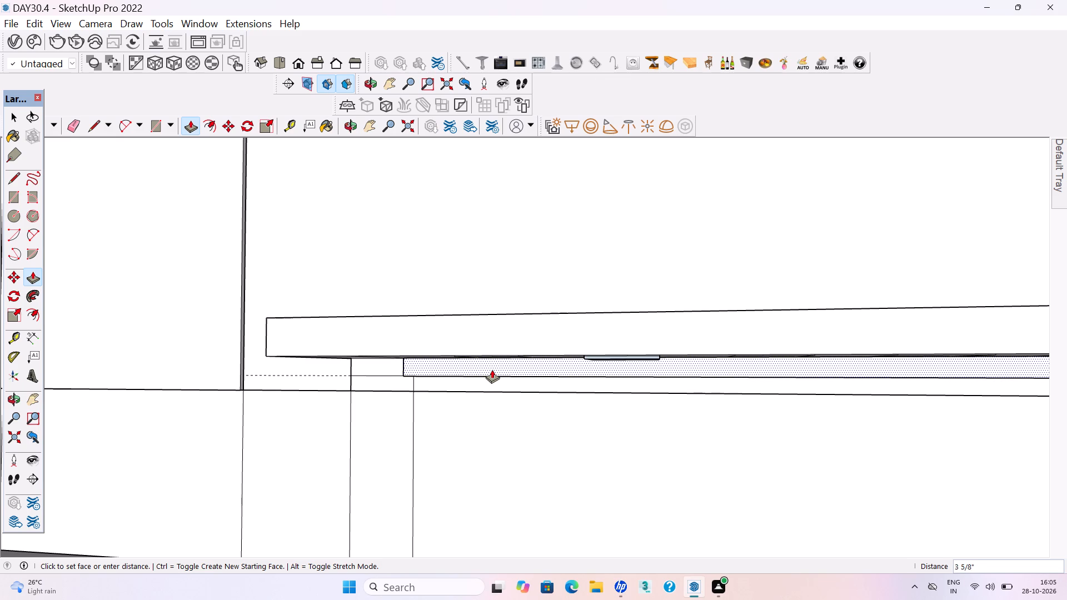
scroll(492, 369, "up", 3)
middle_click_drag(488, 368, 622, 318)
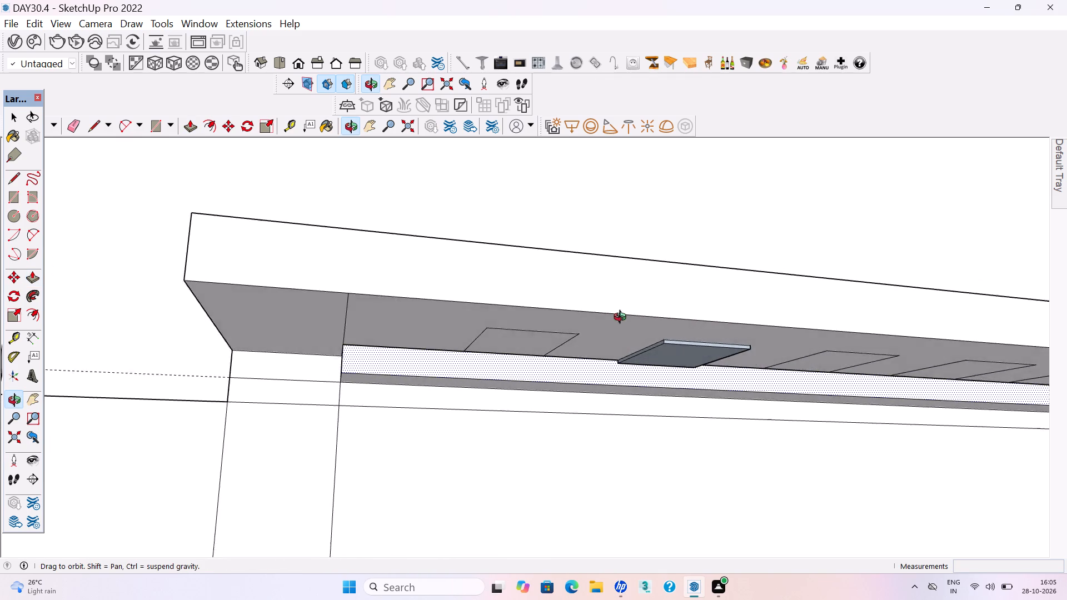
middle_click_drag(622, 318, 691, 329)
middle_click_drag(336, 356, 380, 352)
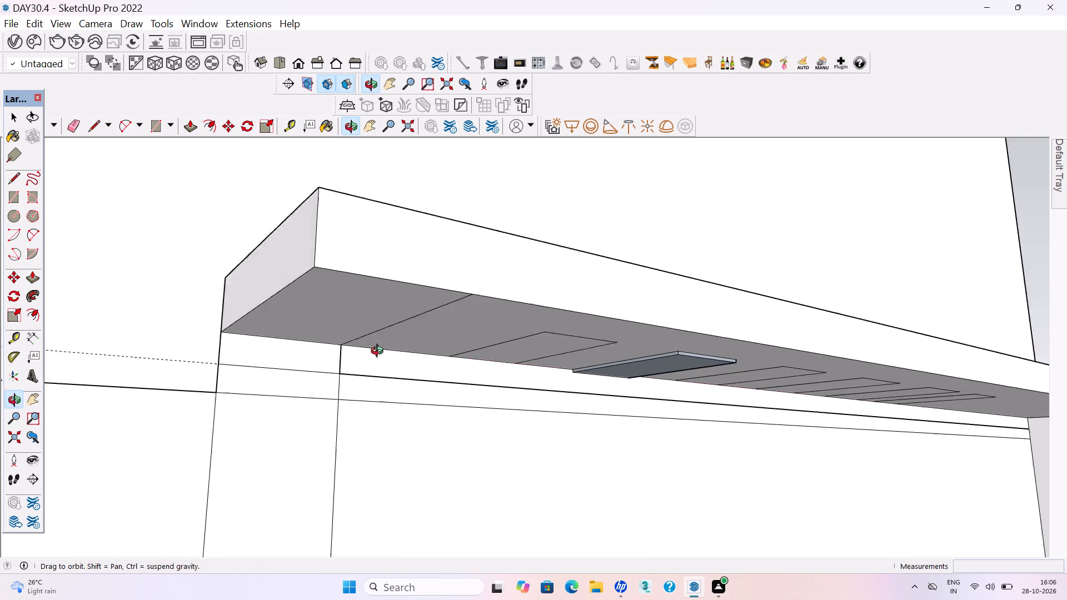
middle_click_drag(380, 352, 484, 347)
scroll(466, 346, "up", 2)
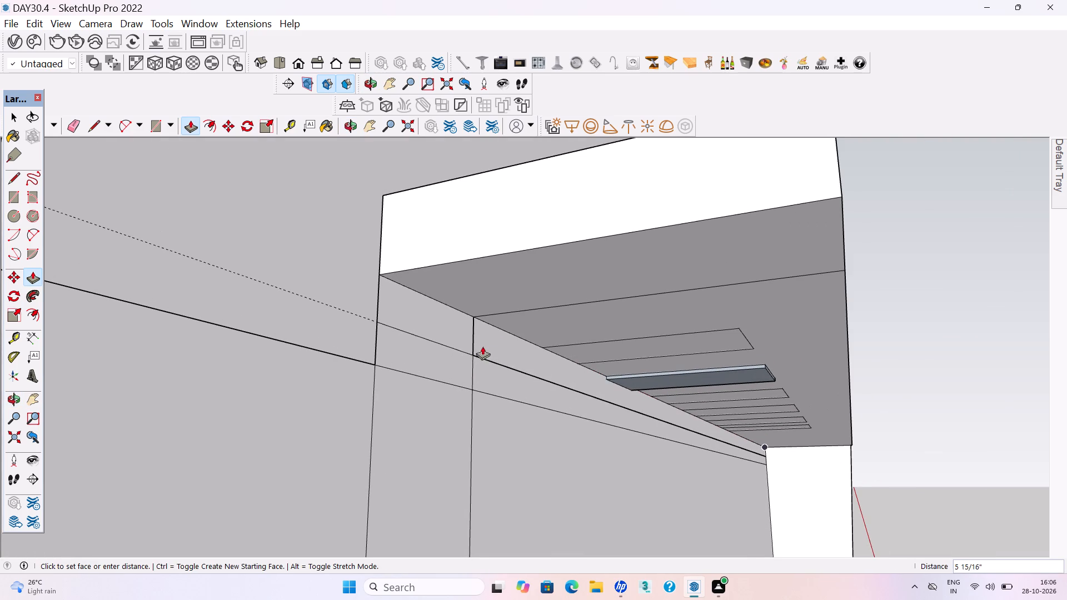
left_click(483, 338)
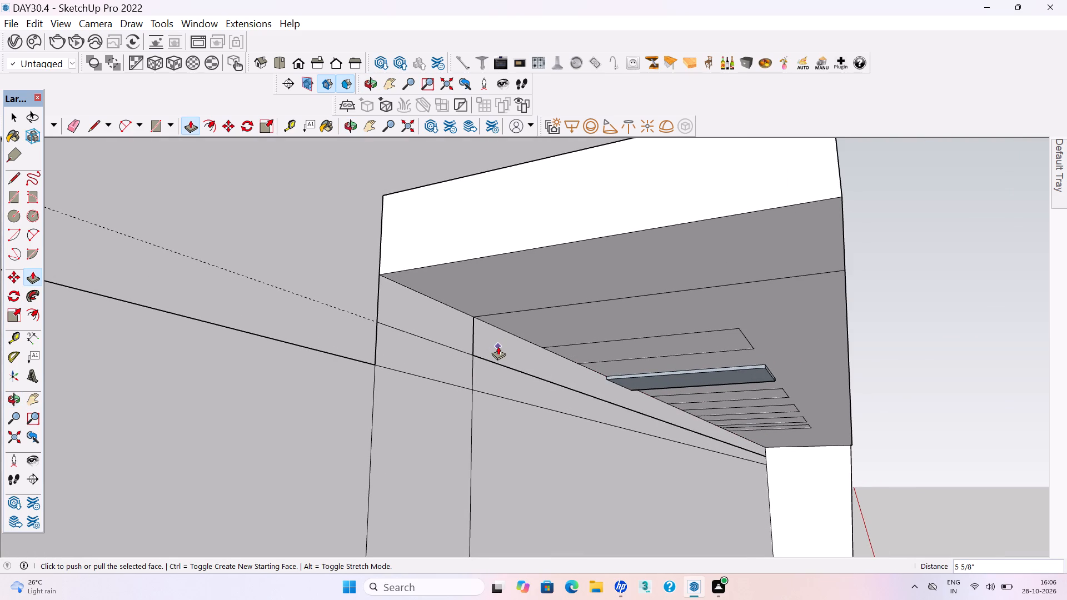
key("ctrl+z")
Push/Pull the narrow strip beneath the slotted slab outward by about 3/8".
left_click(487, 338)
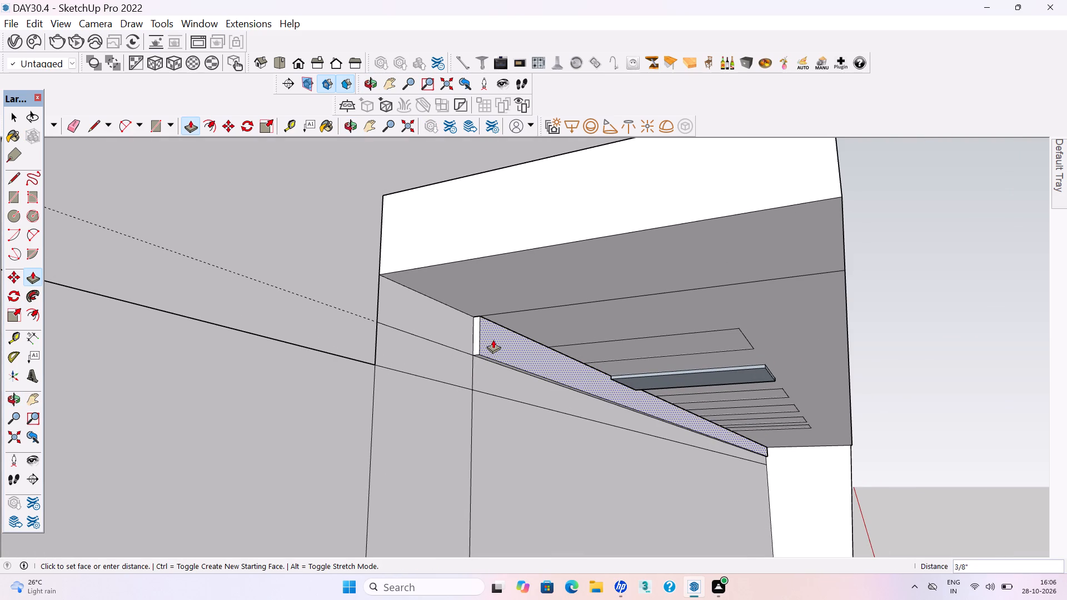
left_click(493, 339)
key("space")
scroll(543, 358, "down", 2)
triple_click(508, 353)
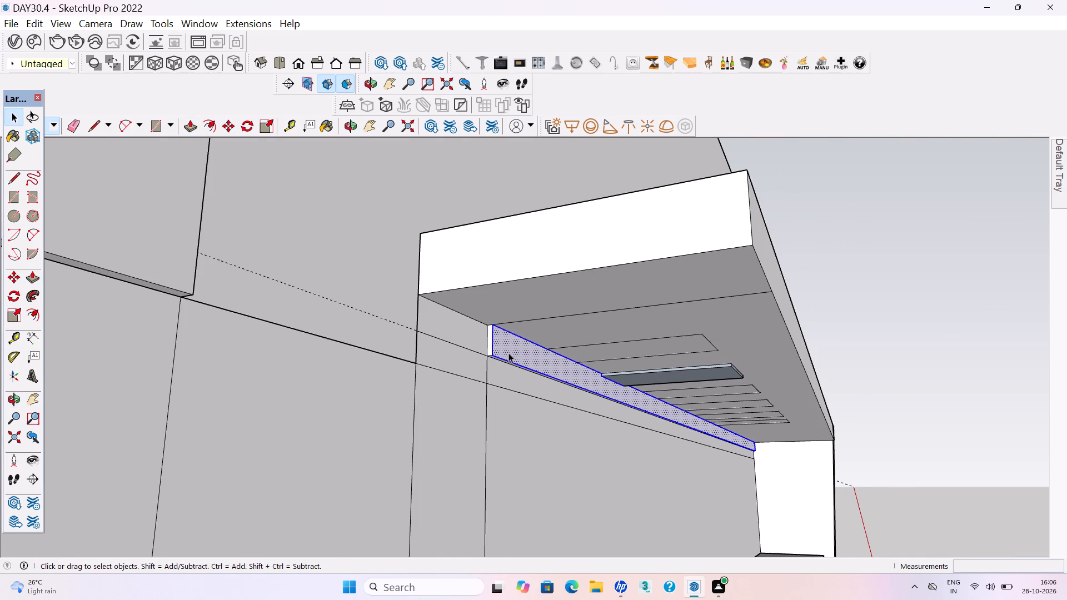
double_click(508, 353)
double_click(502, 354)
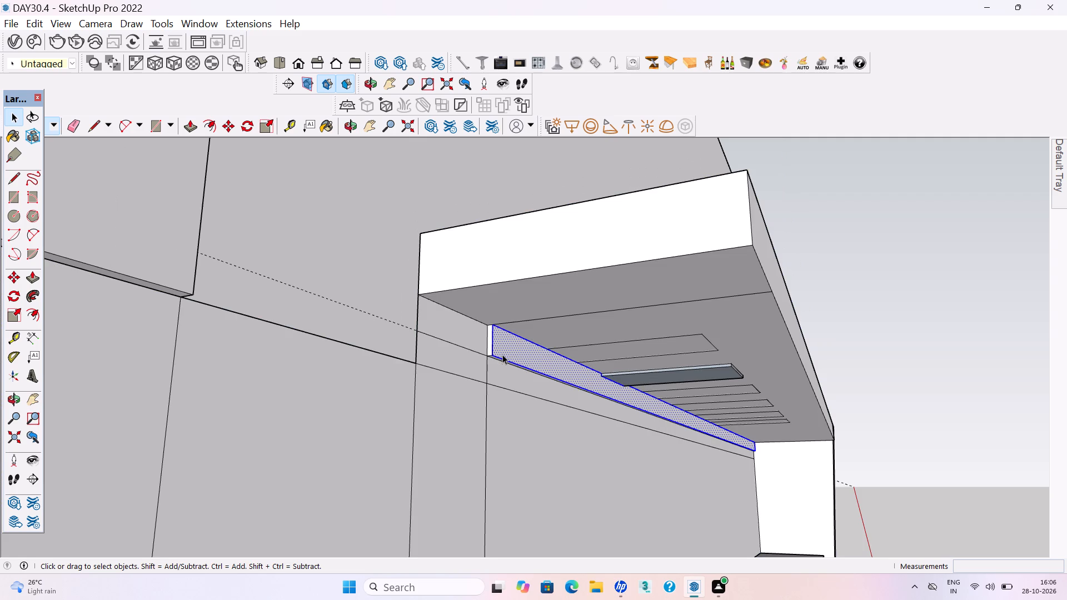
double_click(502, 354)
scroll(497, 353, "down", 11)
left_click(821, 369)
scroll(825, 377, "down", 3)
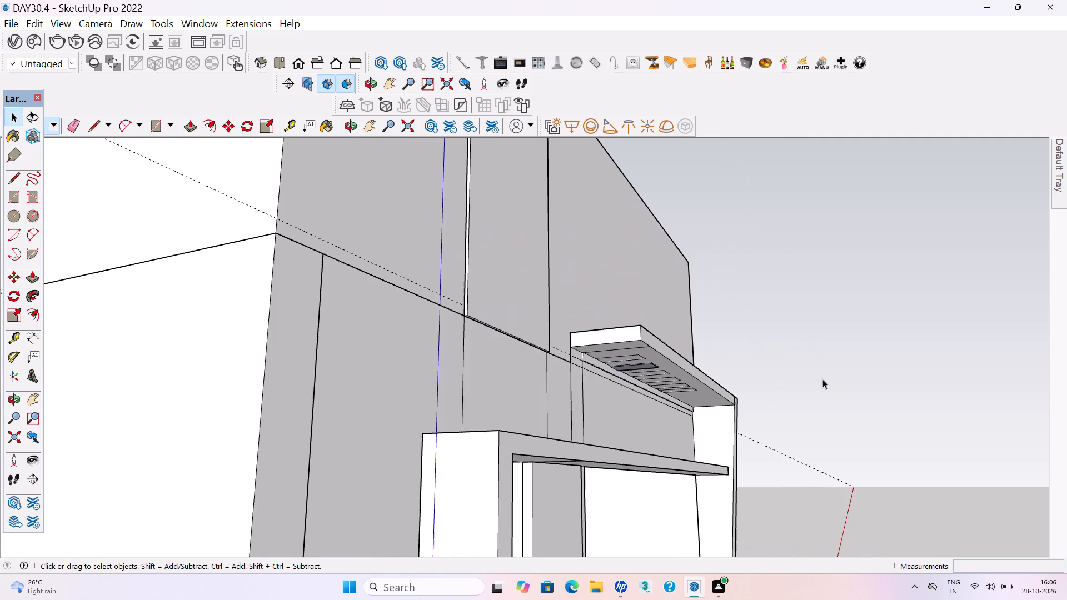
Draw a 12' 11 7/8" by about 4 5/16" rectangle on the front wall, just below the strip under the slotted slab.
middle_click_drag(778, 351, 507, 572)
scroll(520, 461, "down", 10)
middle_click_drag(569, 437, 564, 370)
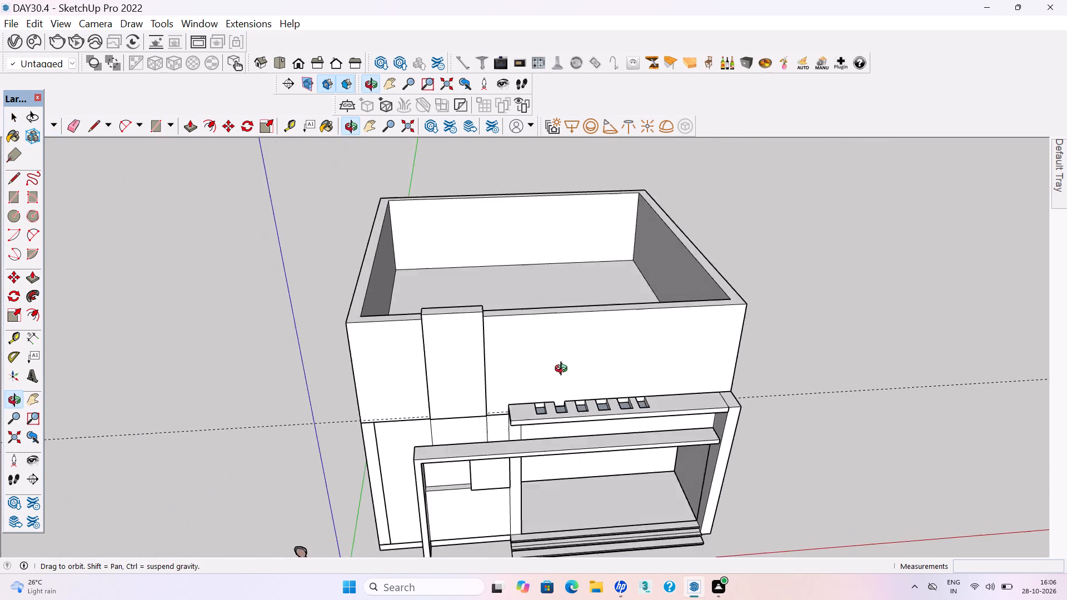
middle_click_drag(564, 370, 512, 245)
scroll(532, 344, "up", 12)
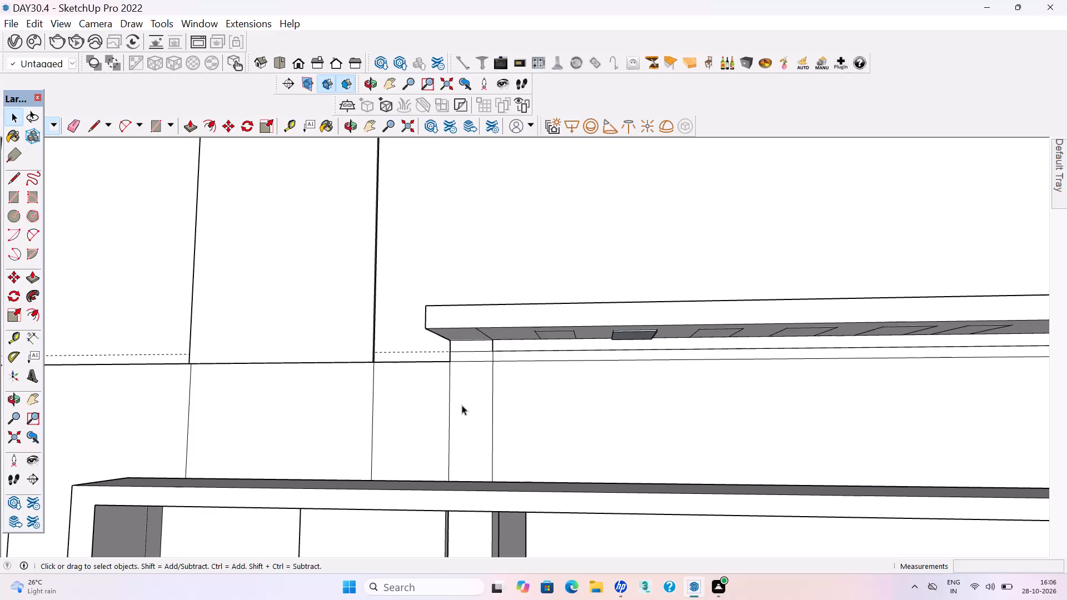
key("r")
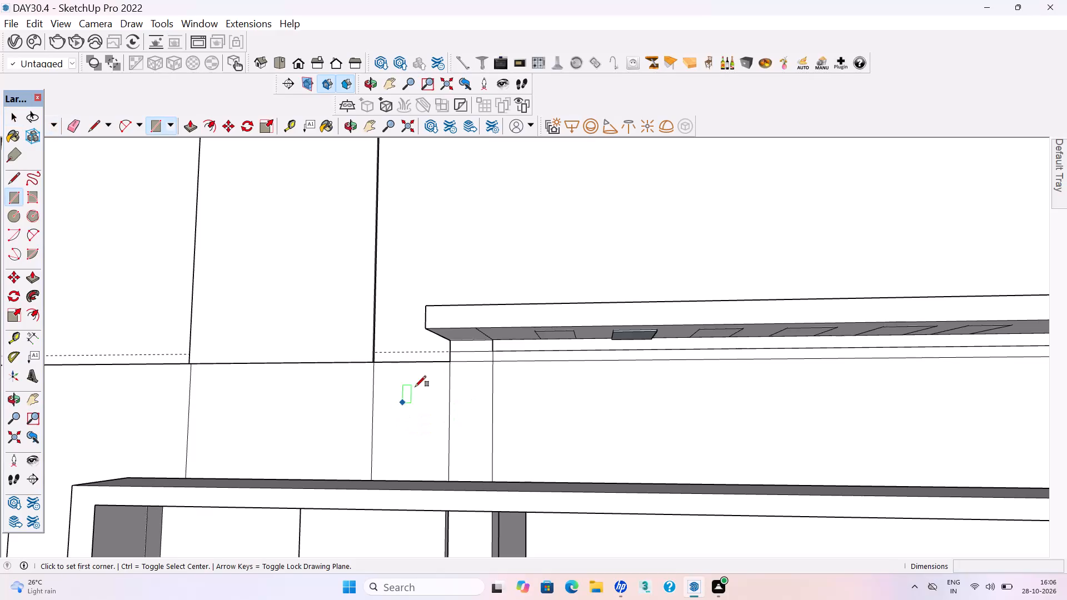
left_click(452, 361)
scroll(451, 368, "down", 4)
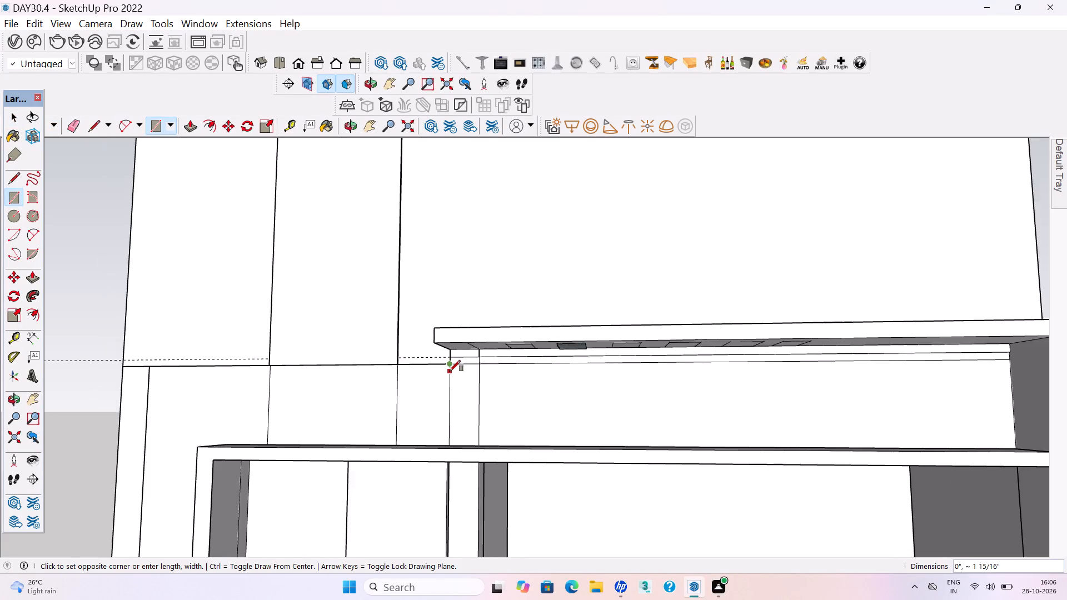
scroll(450, 371, "down", 1)
left_click(954, 375)
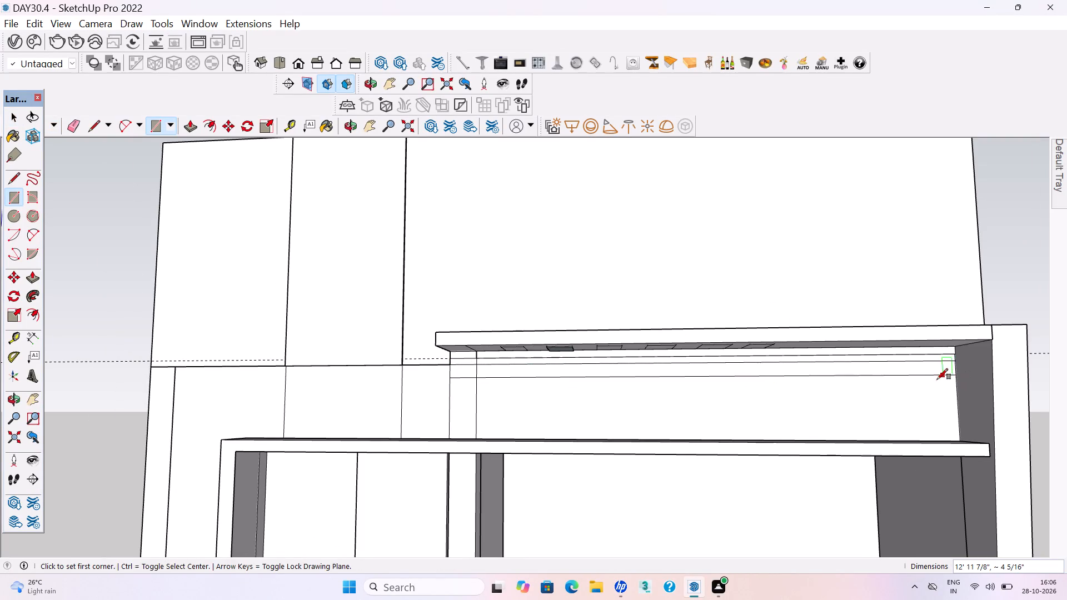
Group the new long rectangle below the slab strip and open the group for editing with Push/Pull.
key("space")
double_click(758, 371)
right_click(758, 371)
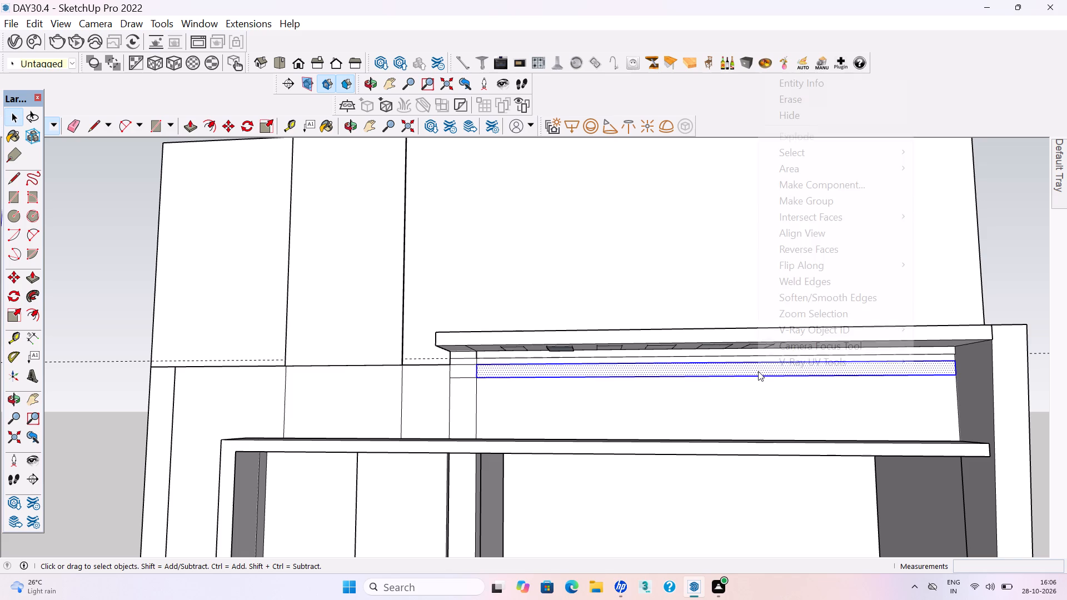
left_click(805, 199)
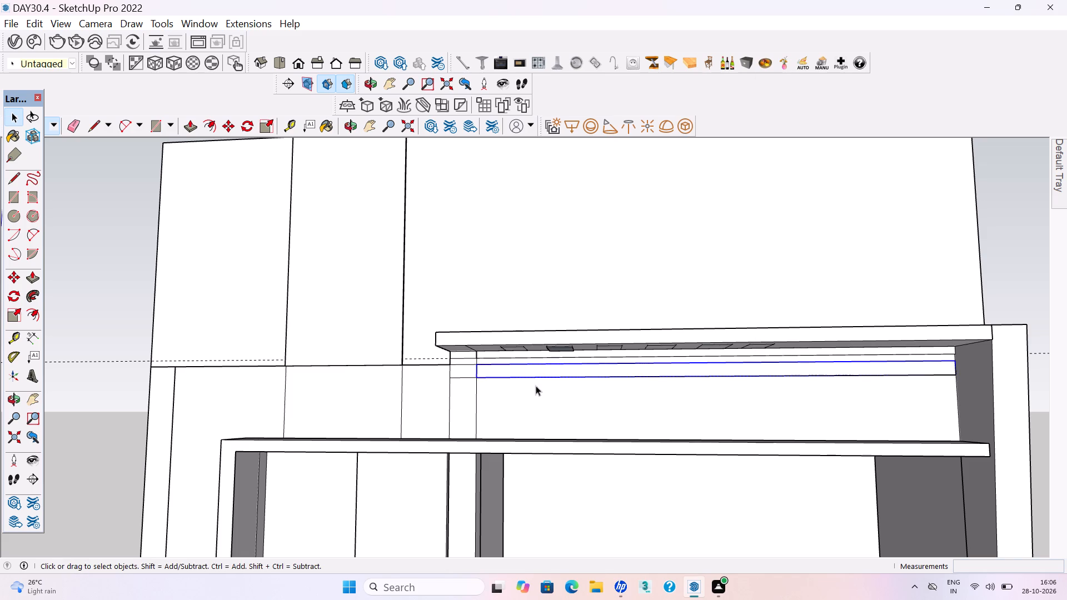
double_click(532, 371)
key("p")
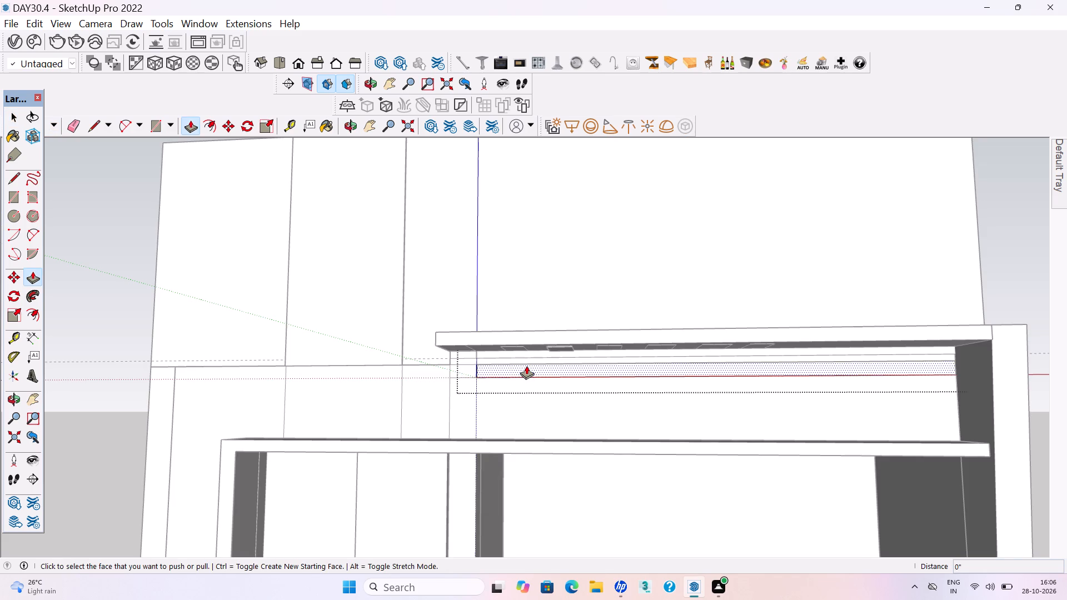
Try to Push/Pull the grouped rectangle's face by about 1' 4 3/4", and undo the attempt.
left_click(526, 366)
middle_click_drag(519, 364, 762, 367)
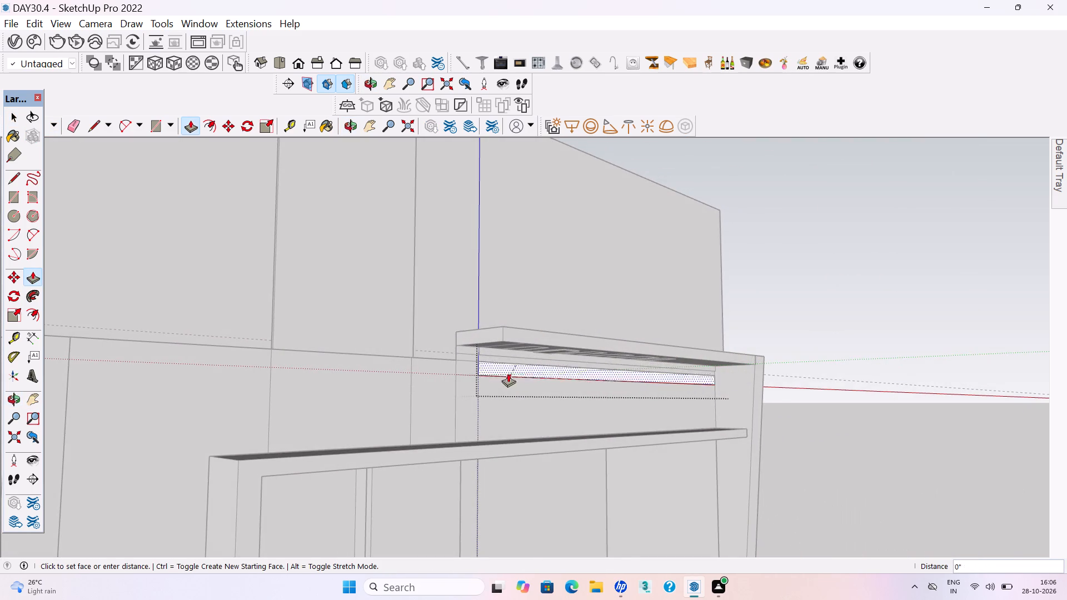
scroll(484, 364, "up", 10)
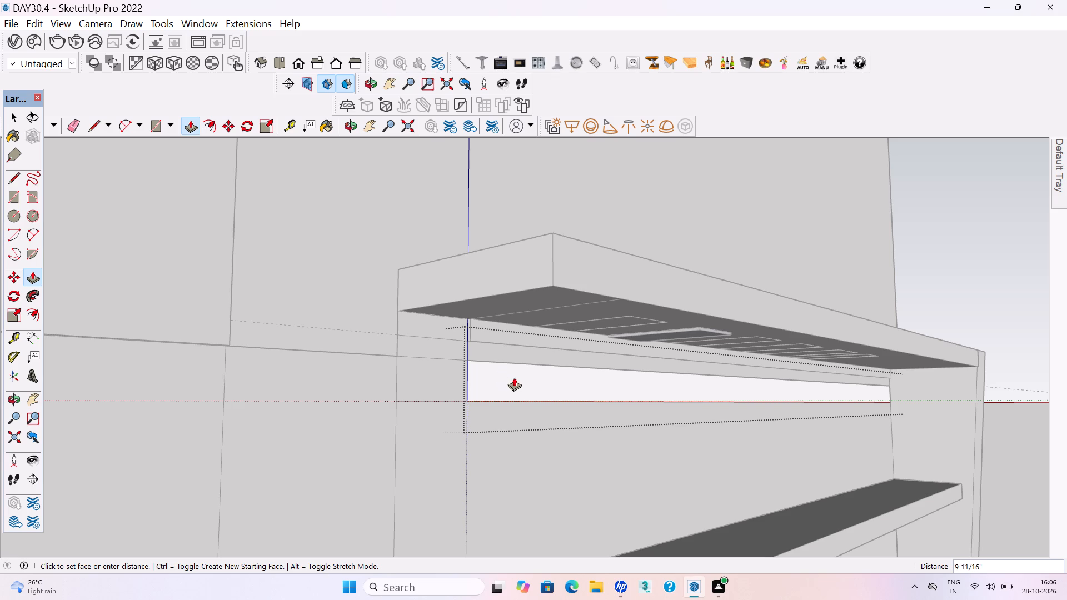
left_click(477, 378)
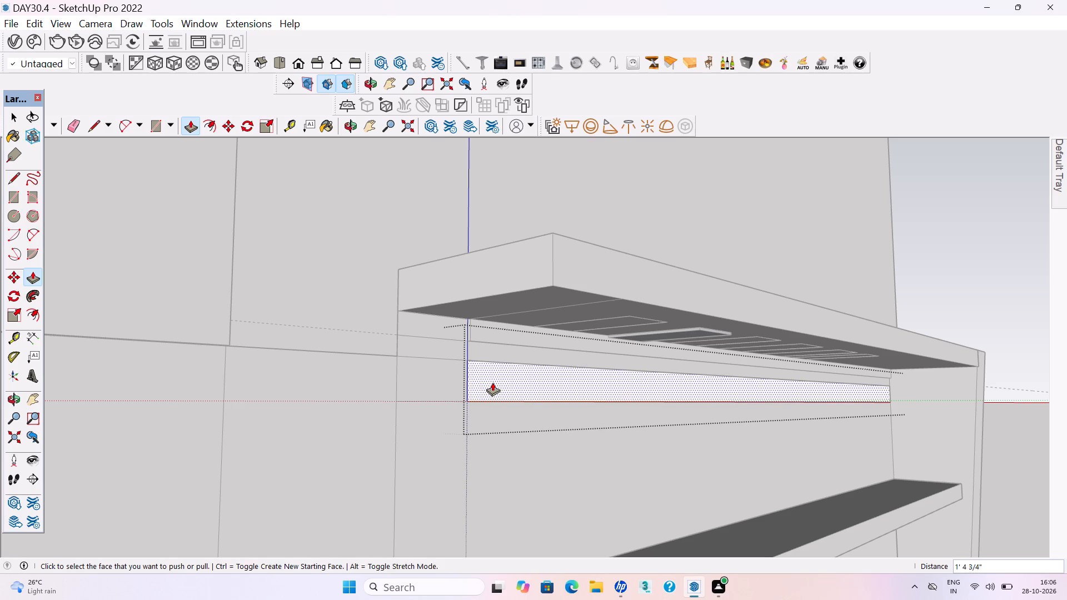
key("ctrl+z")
Push/Pull the grouped rectangle outward by about 7/8" and leave the group.
left_click(481, 378)
left_click(486, 379)
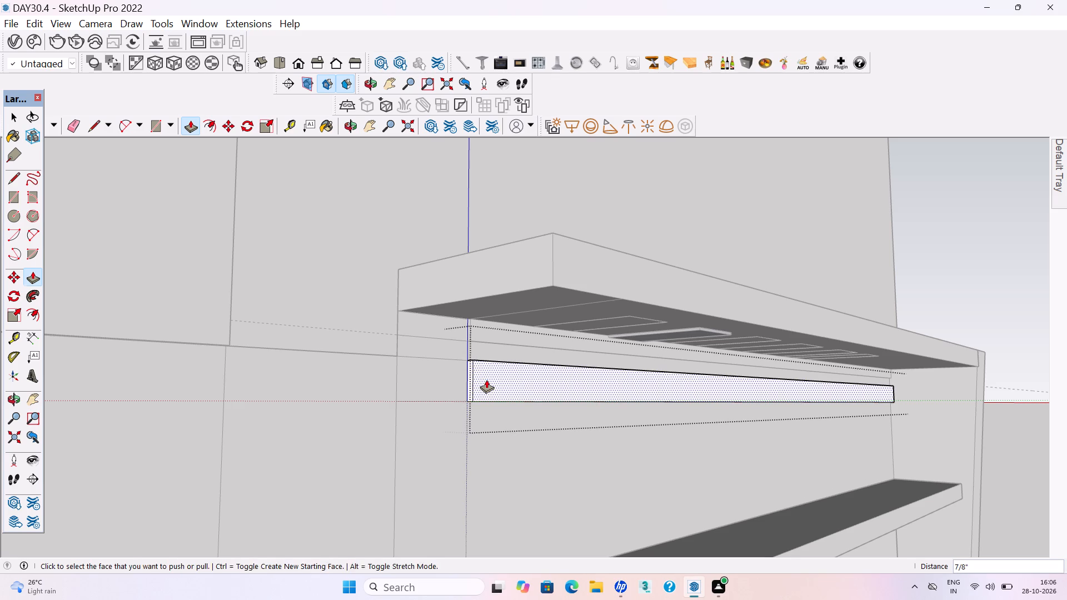
key("space")
scroll(490, 366, "down", 5)
left_click(970, 410)
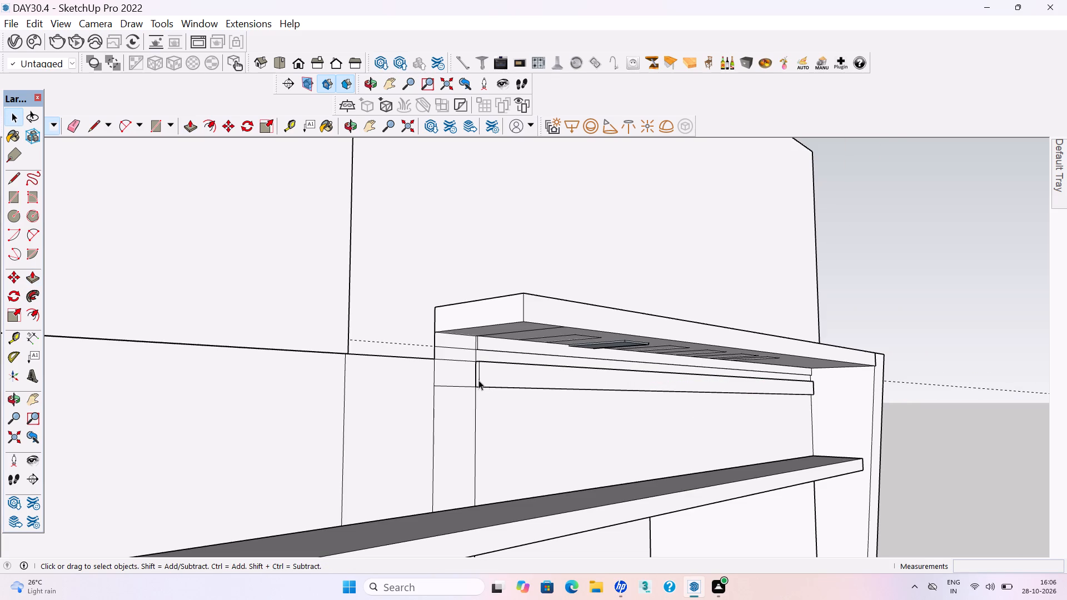
Copy the grouped strip straight down the wall three times in succession, placing the first copy about 5 7/16" below the original.
left_click(488, 379)
key("m")
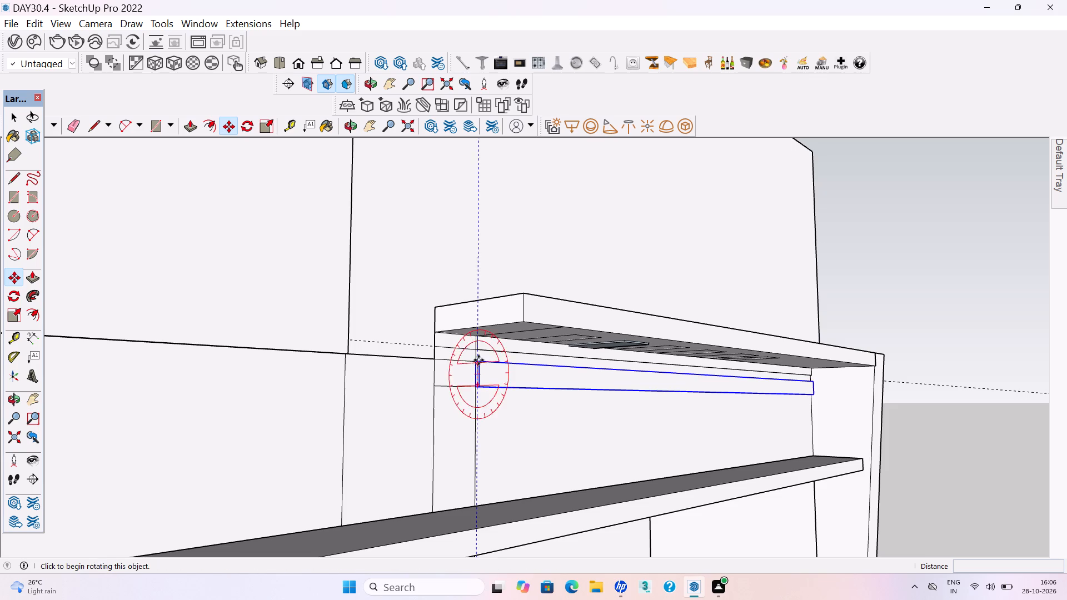
scroll(476, 355, "up", 14)
left_click(478, 363)
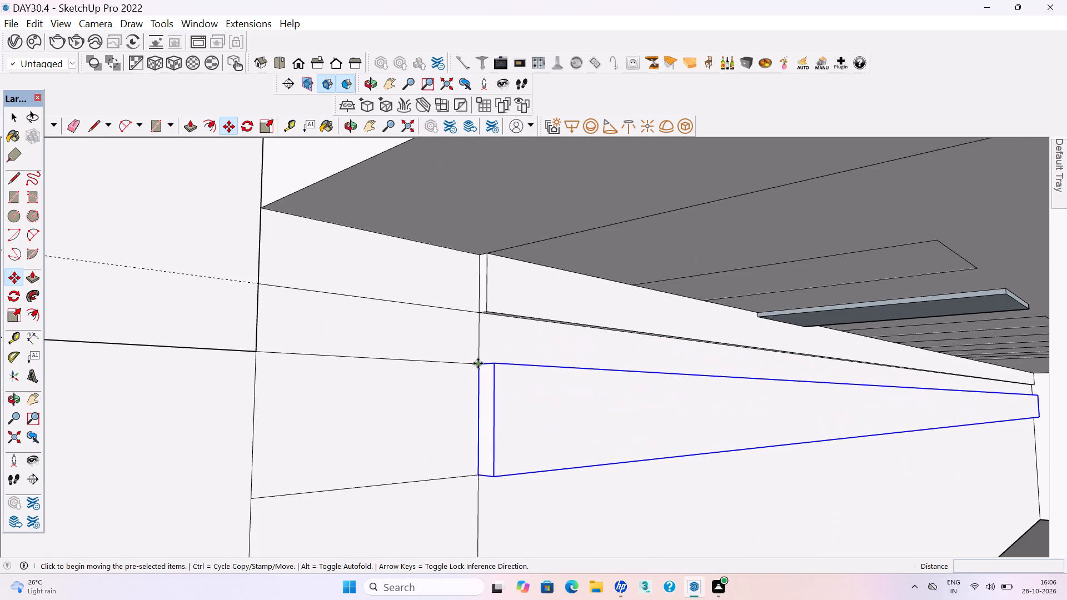
scroll(506, 373, "down", 8)
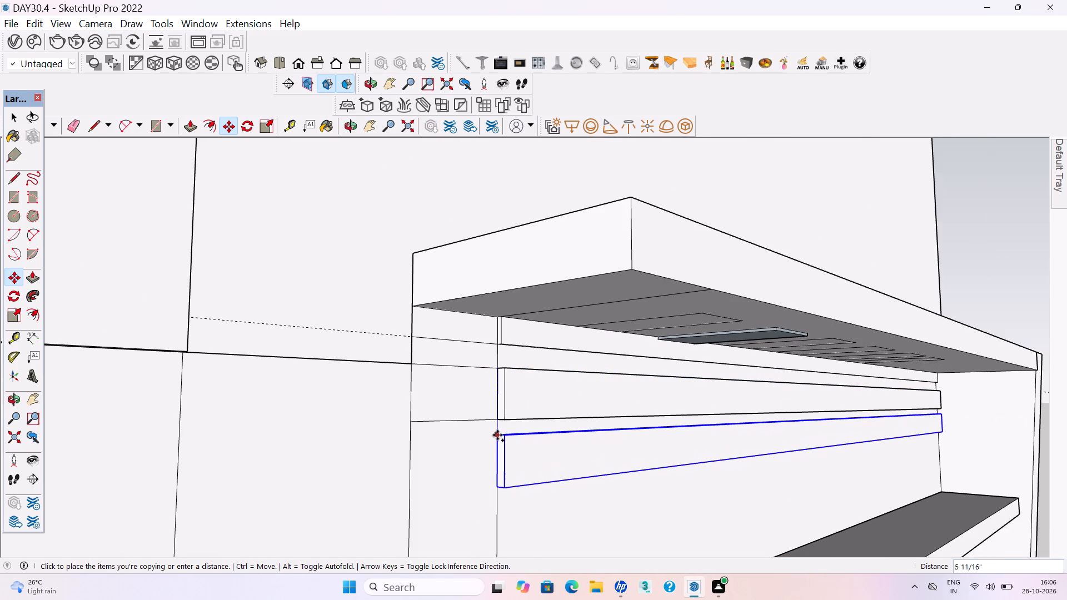
left_click(497, 433)
left_click(499, 433)
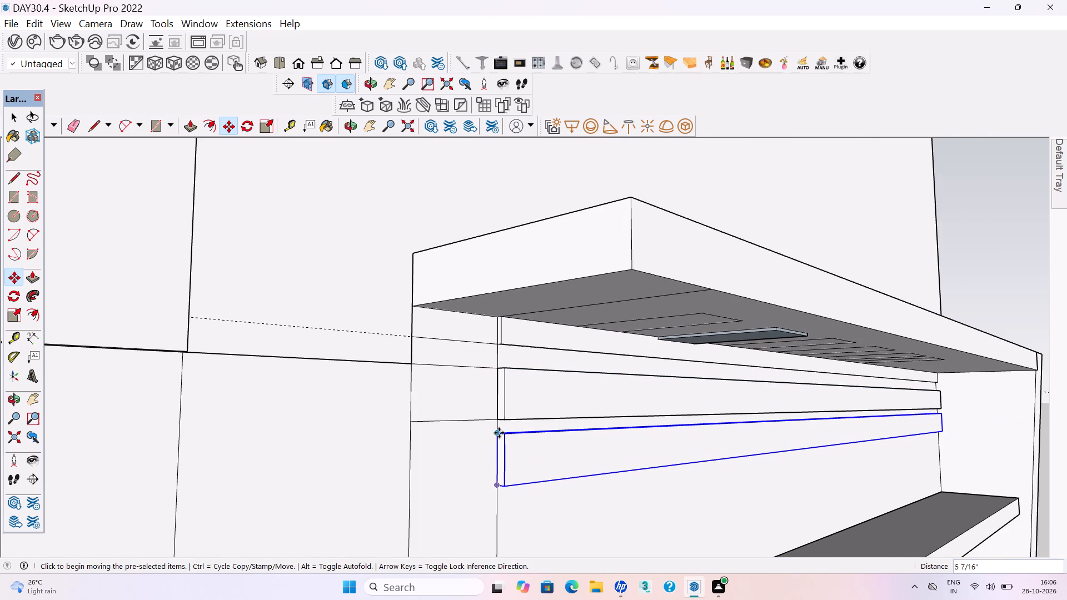
scroll(511, 393, "down", 9)
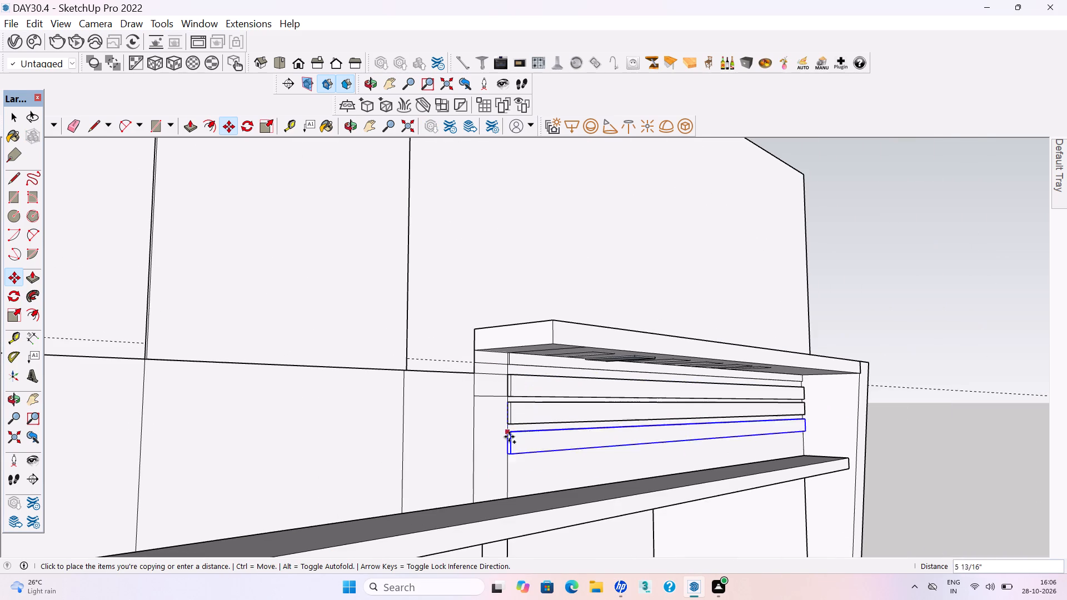
left_click(508, 434)
left_click(508, 431)
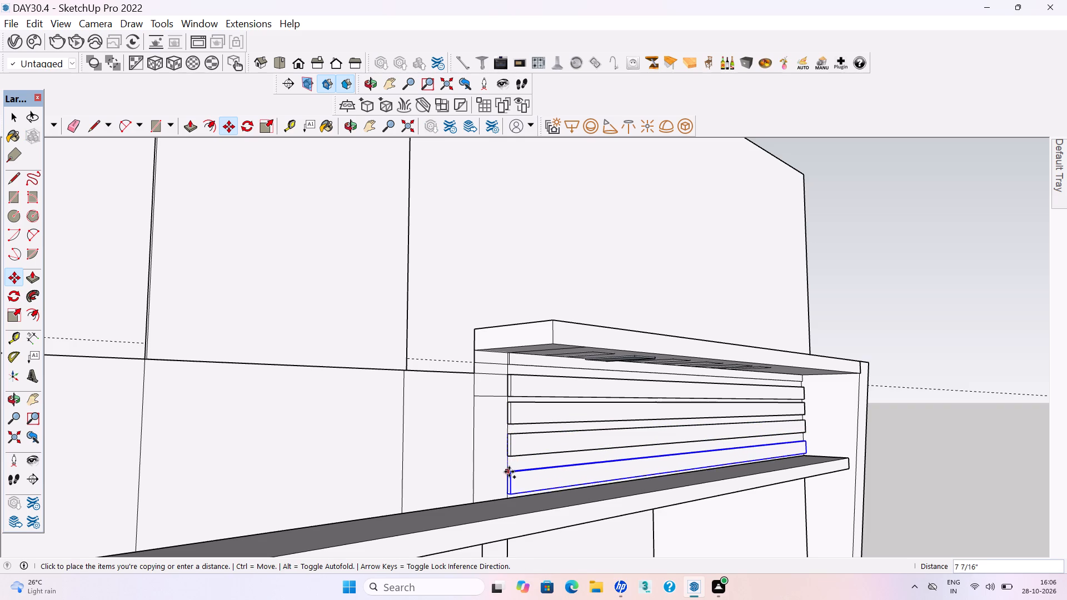
left_click(509, 467)
scroll(540, 432, "down", 4)
key("space")
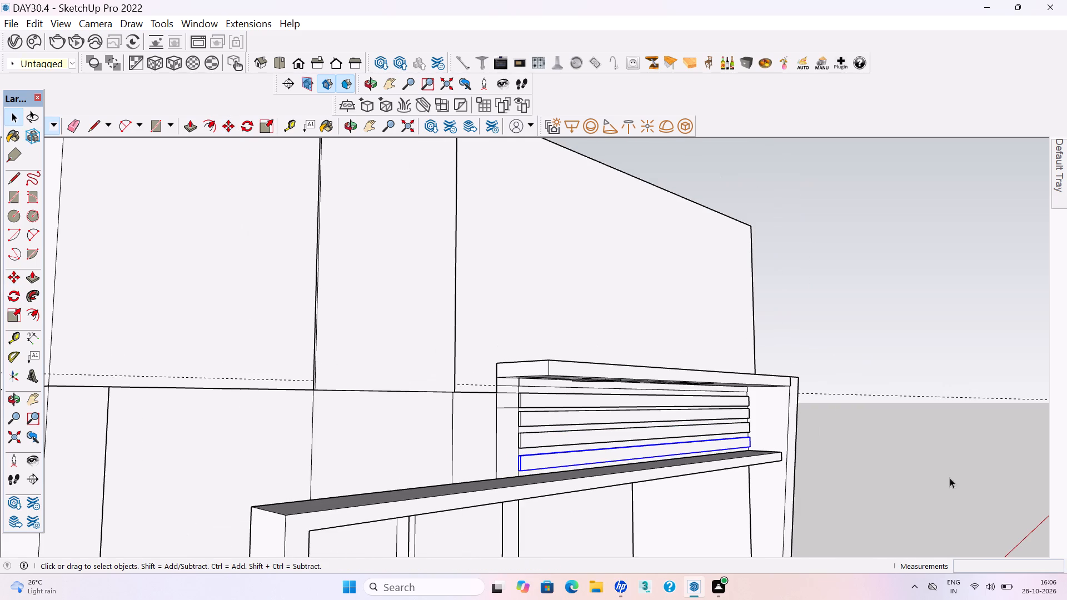
left_click(970, 498)
Save the model.
key("ctrl+s")
key("ctrl+s")
Delete the horizontal guide line running across the building's front wall and save the model.
scroll(769, 464, "down", 3)
scroll(734, 392, "down", 3)
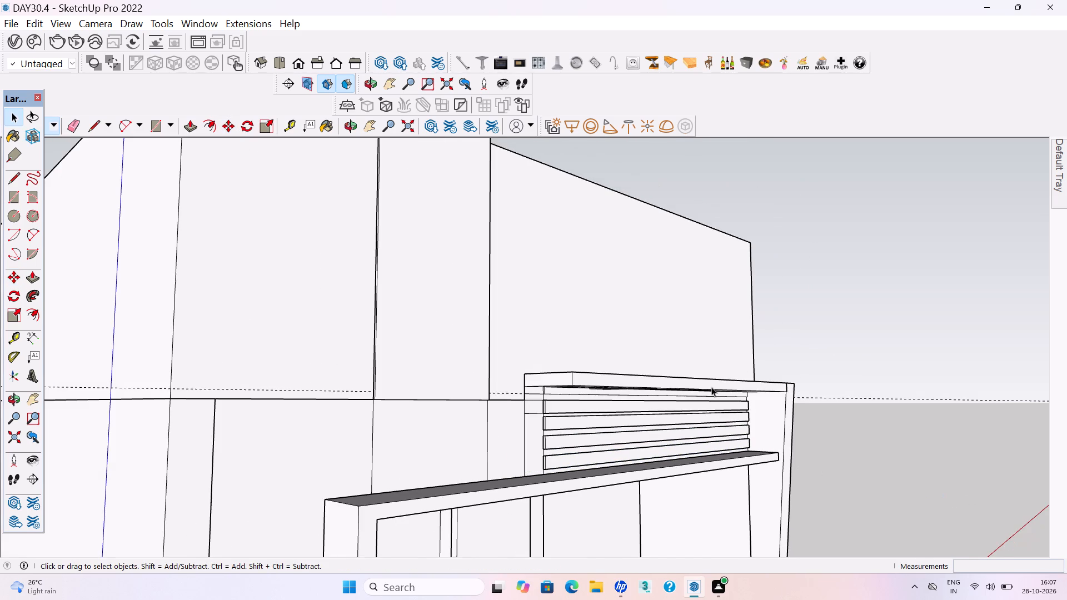
scroll(711, 387, "down", 9)
middle_click_drag(732, 372, 513, 536)
left_click(871, 533)
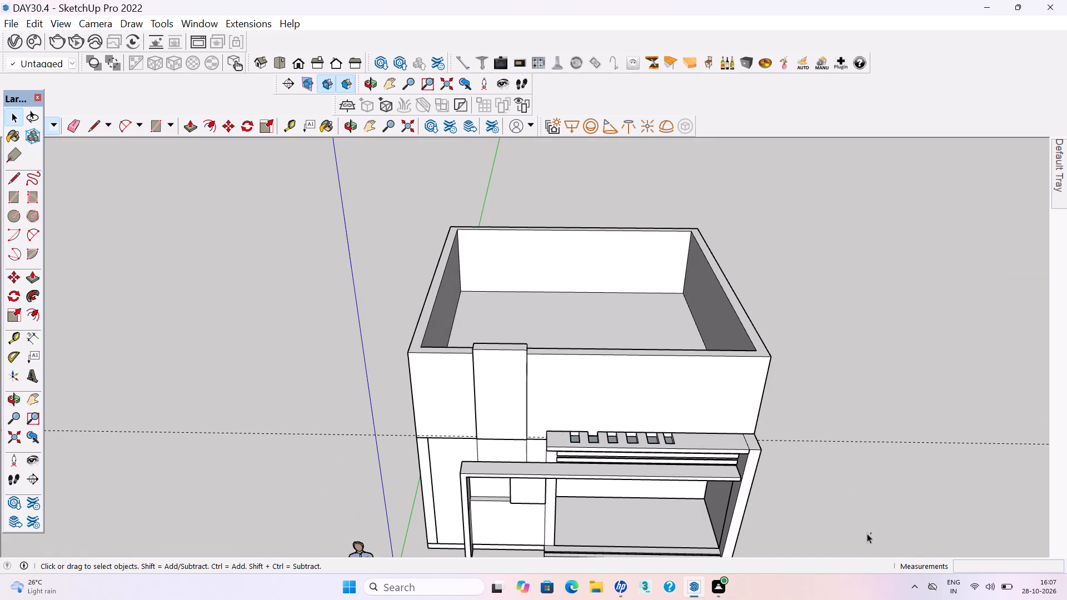
left_click_drag(876, 525, 805, 383)
key("Delete")
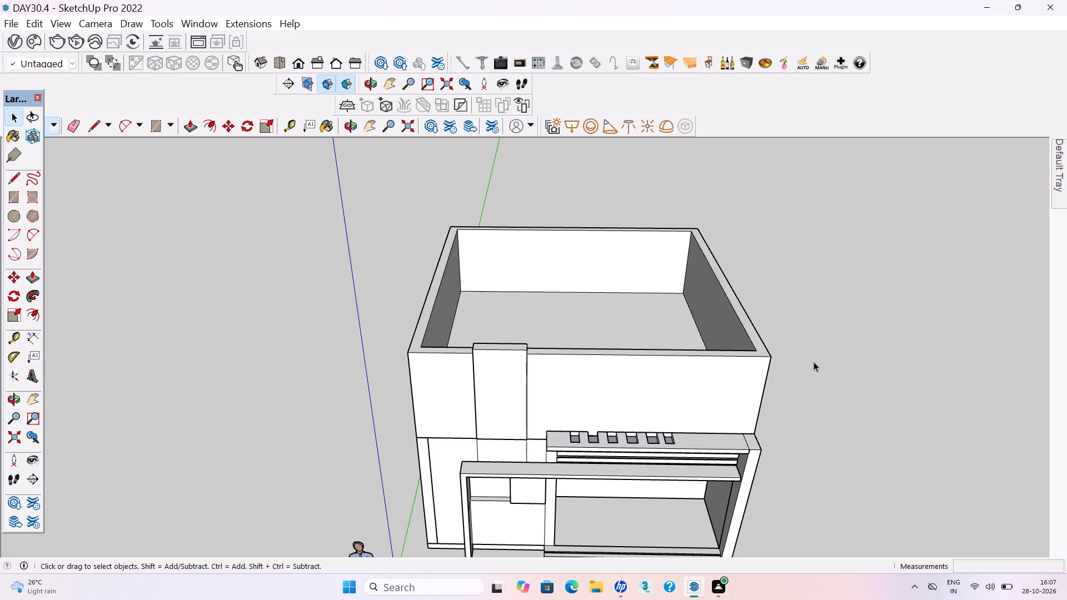
key("ctrl+s")
Examine the whole building from above and from the front corner.
scroll(600, 450, "down", 4)
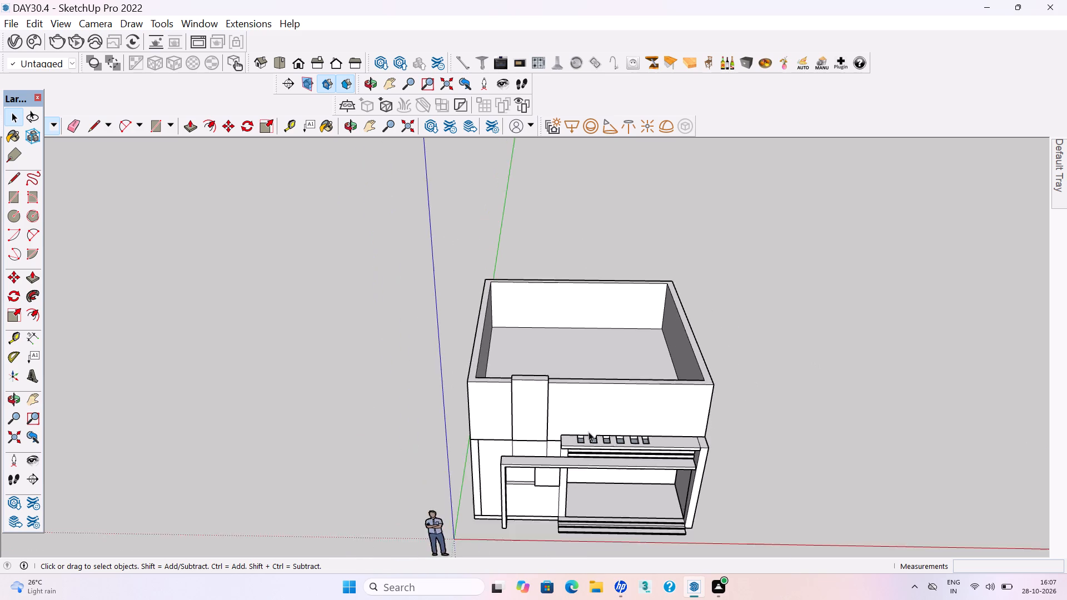
scroll(589, 432, "down", 1)
middle_click_drag(598, 387, 624, 464)
left_click(819, 442)
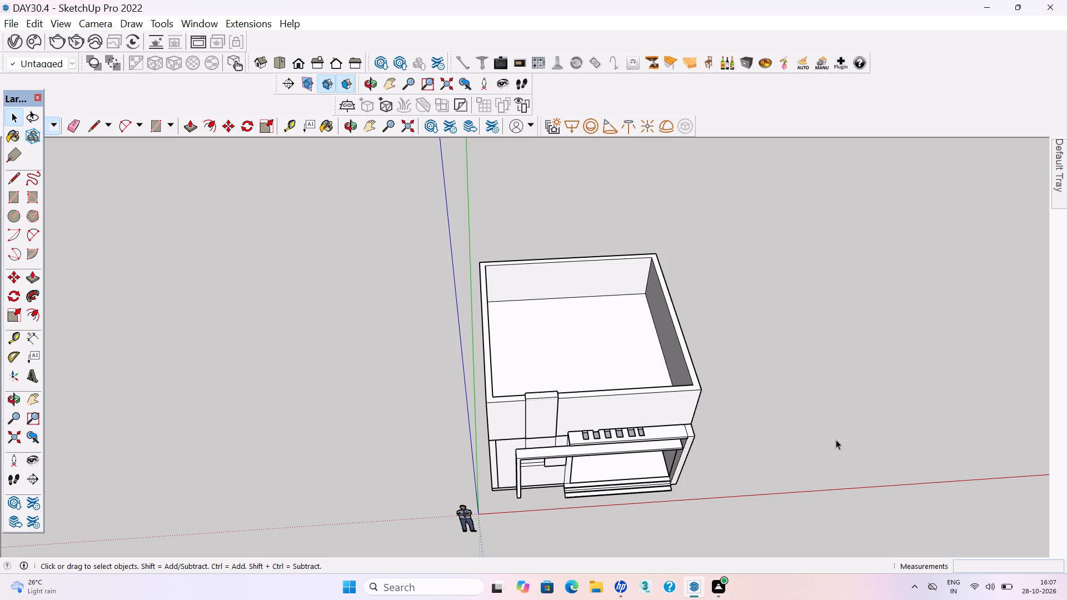
scroll(507, 284, "down", 3)
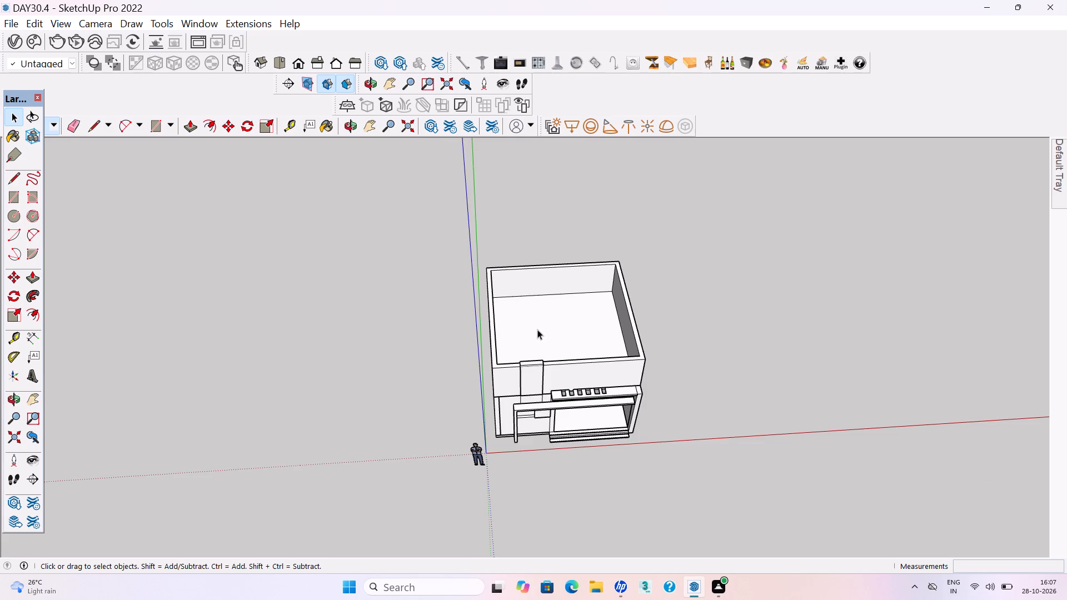
middle_click_drag(540, 338, 540, 356)
scroll(563, 348, "up", 5)
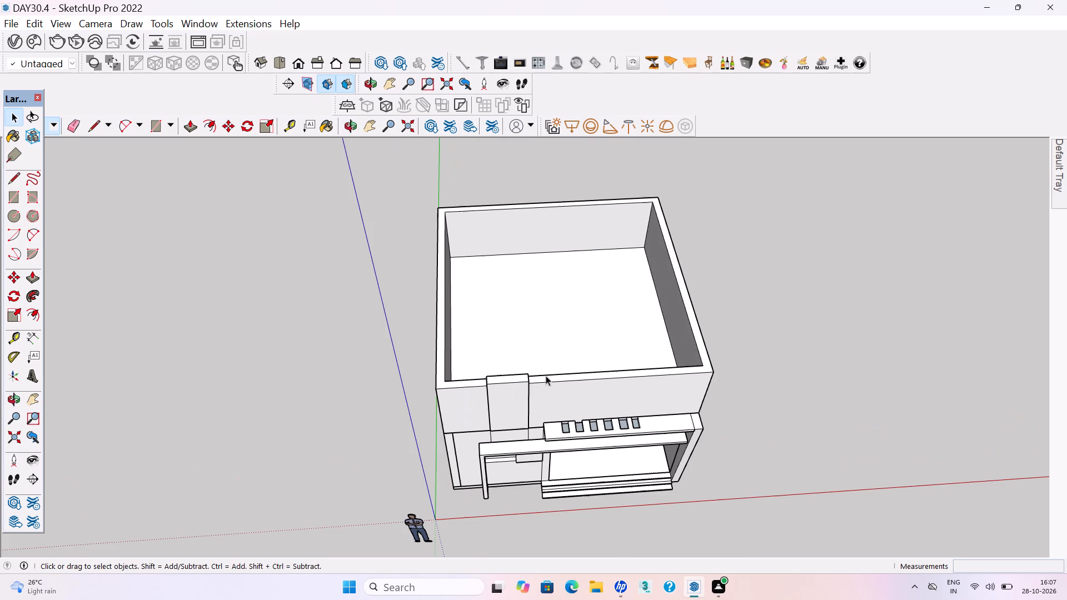
scroll(569, 364, "down", 1)
middle_click_drag(501, 385, 554, 343)
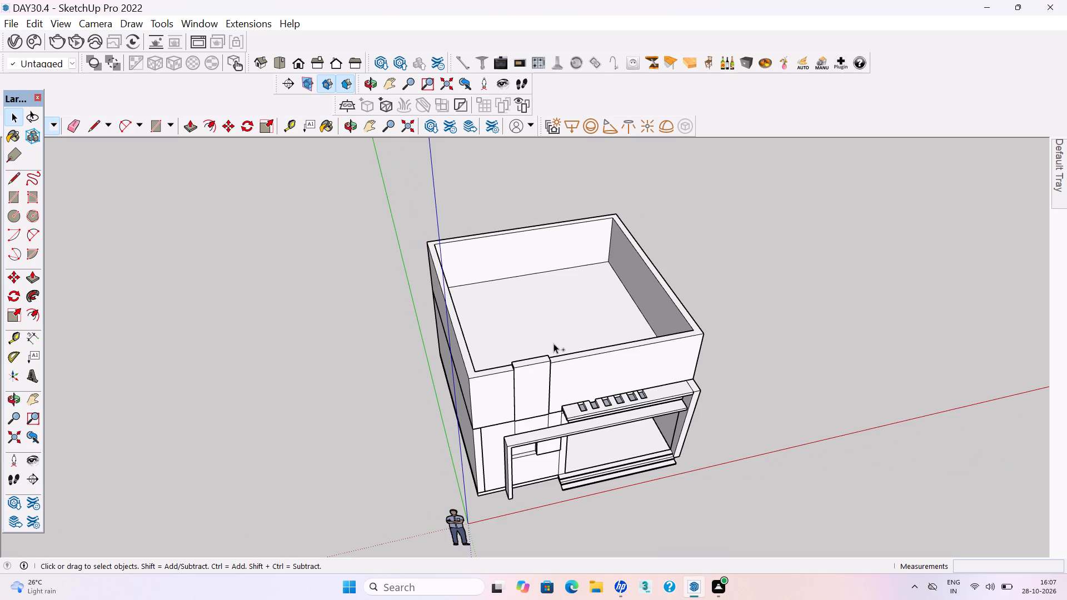
Save the model.
key("ctrl+s")
key("ctrl+s")
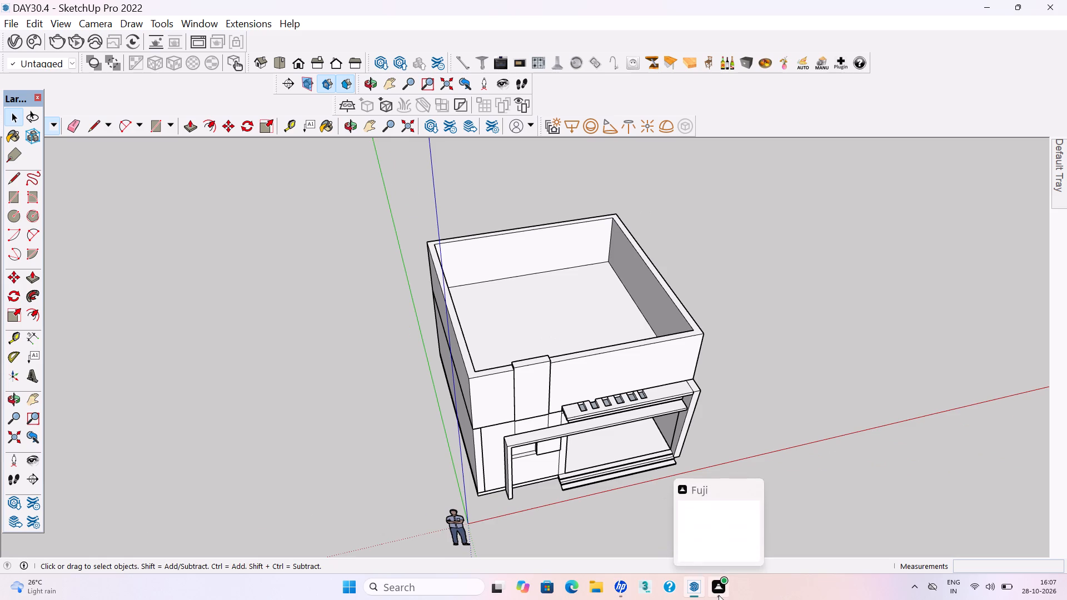
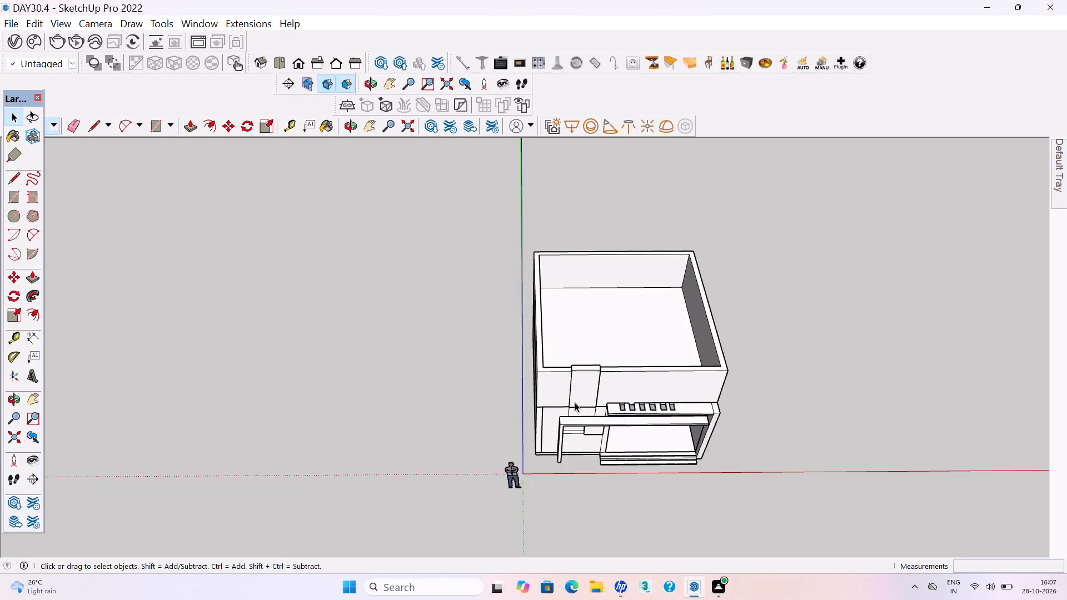
Place two vertical guides on the upper front wall, 5" apart, aligned with both sides of the solid strip between the canopy's fifth and sixth slots.
scroll(575, 402, "up", 1)
middle_click_drag(578, 371, 576, 326)
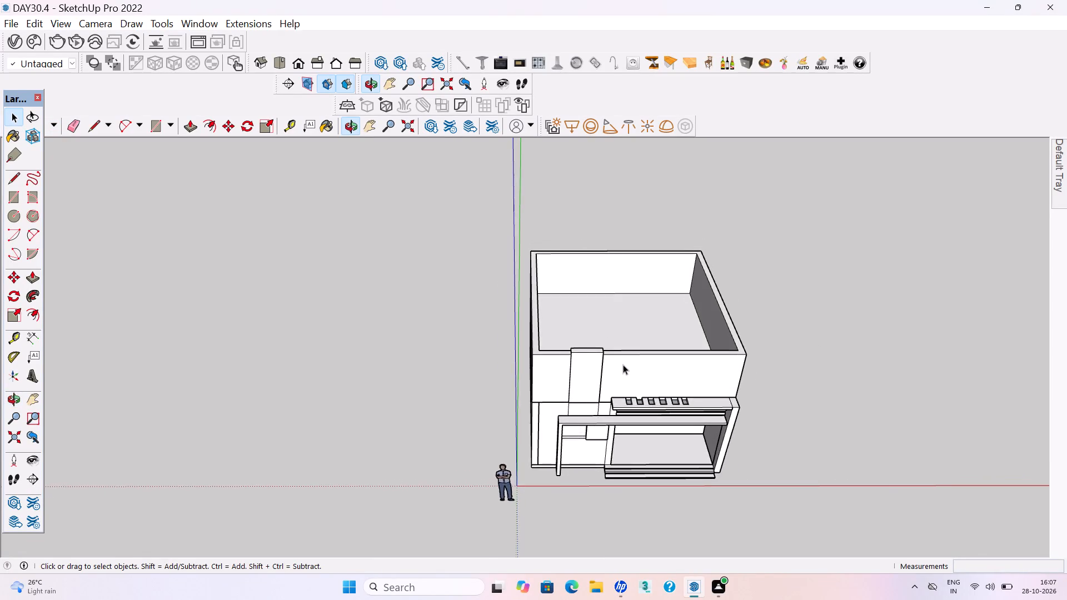
scroll(628, 367, "up", 11)
key("r")
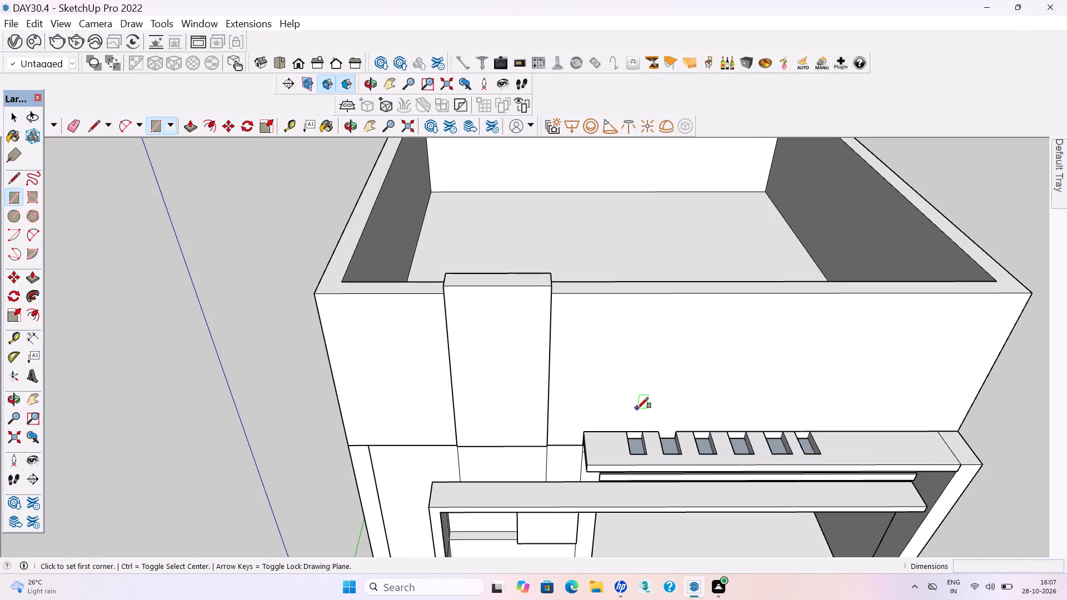
scroll(639, 431, "up", 2)
scroll(554, 418, "down", 1)
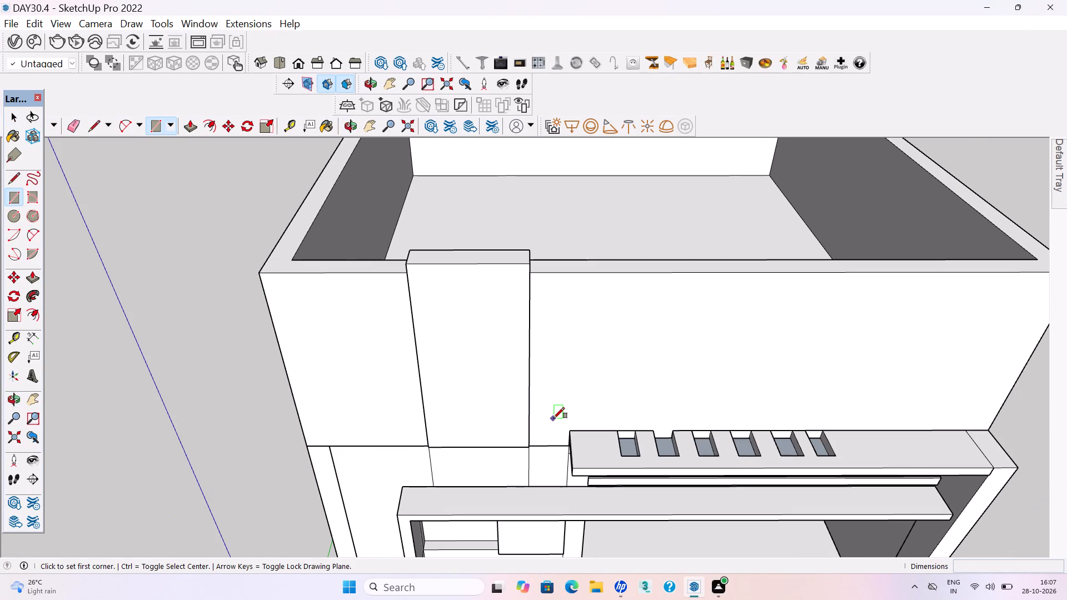
scroll(576, 412, "down", 1)
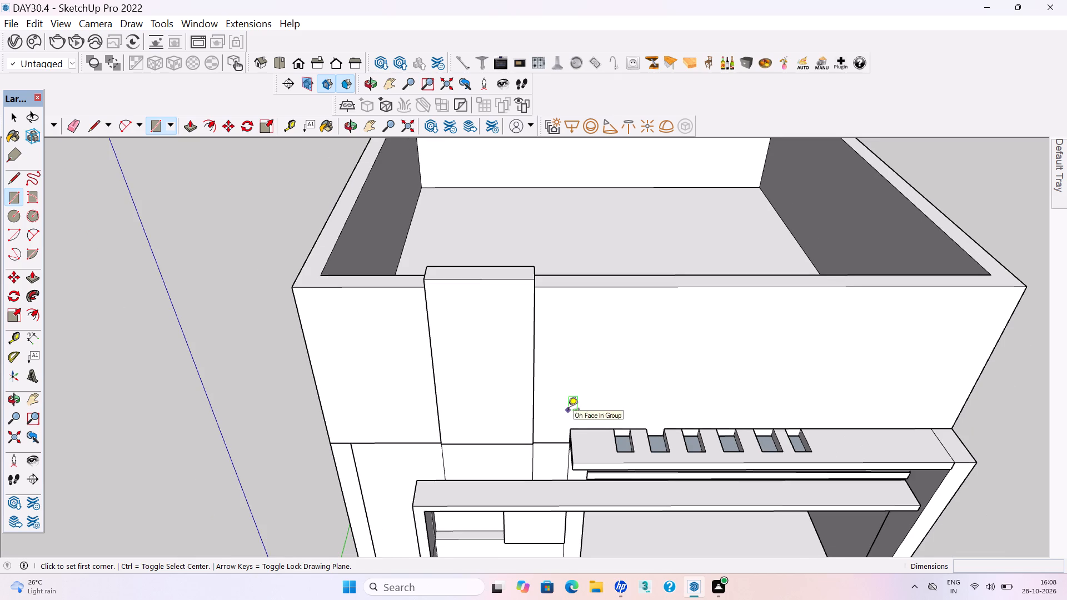
key("t")
left_click(533, 324)
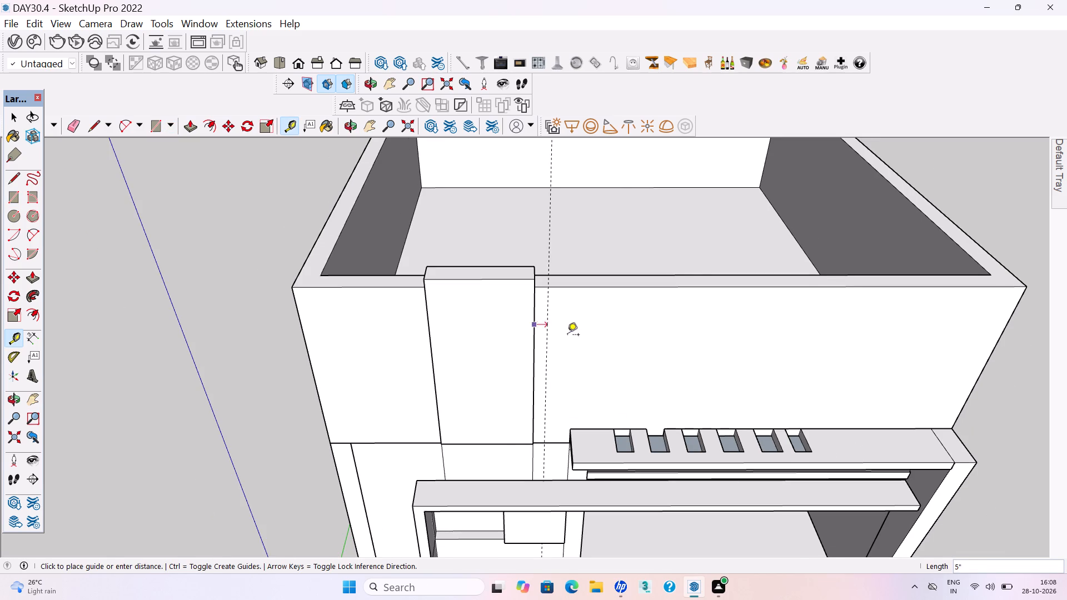
scroll(815, 412, "up", 8)
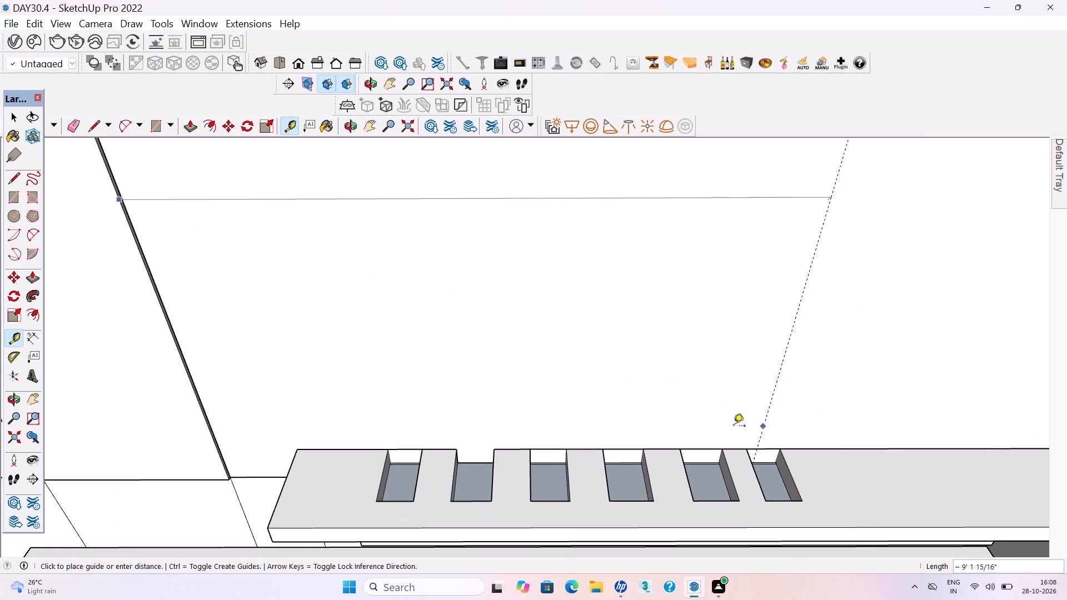
left_click(747, 449)
left_click(753, 422)
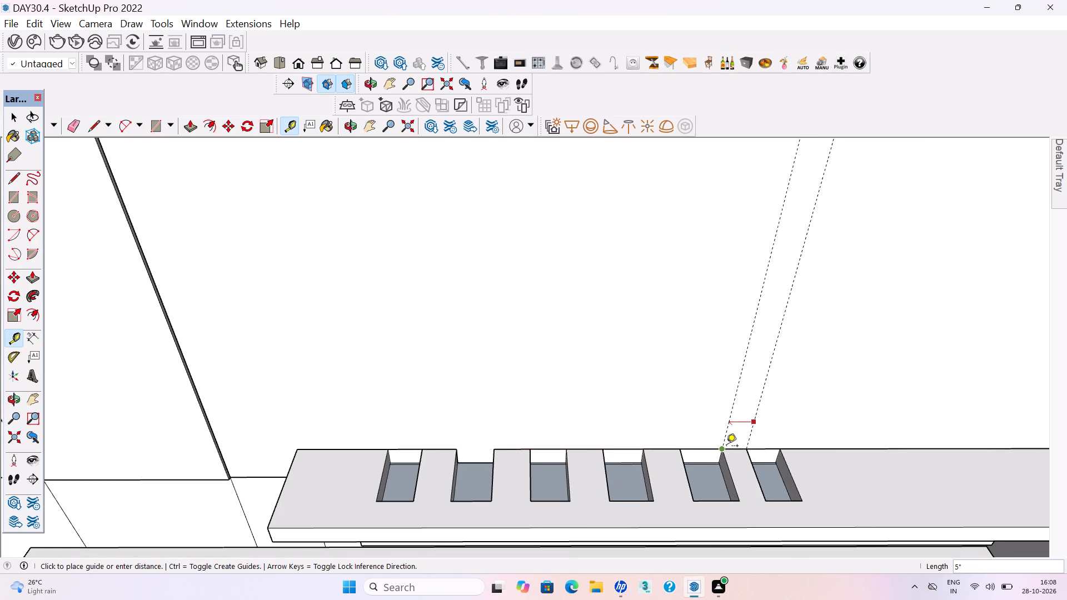
left_click(726, 447)
Draw a 5' 11 3/4" by 5" rectangle between the guides from the canopy to the wall's top edge, and group it.
scroll(684, 449, "down", 3)
middle_click_drag(733, 425, 705, 425)
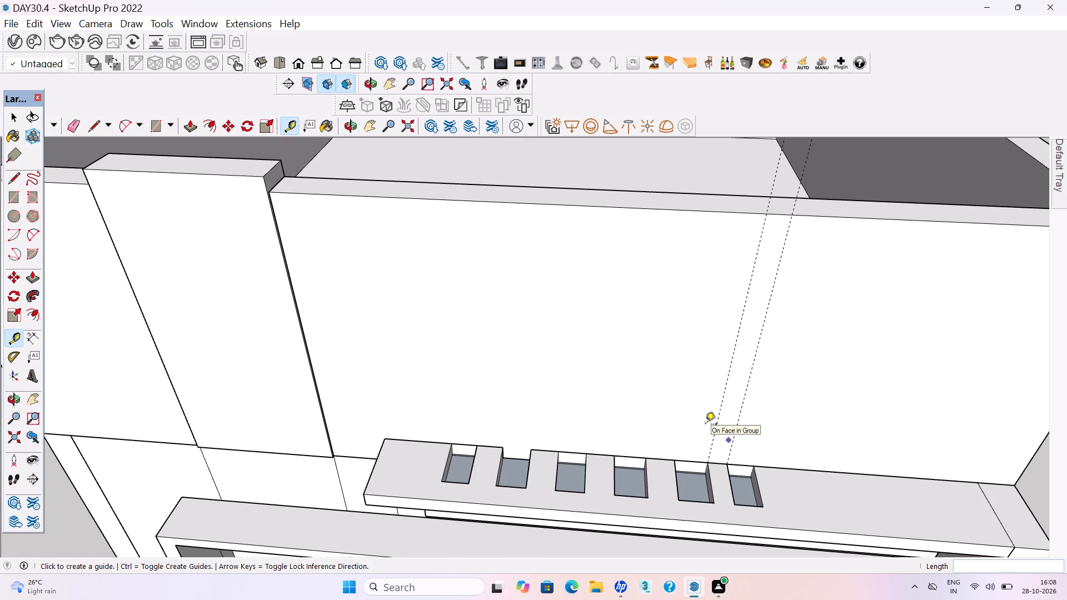
key("r")
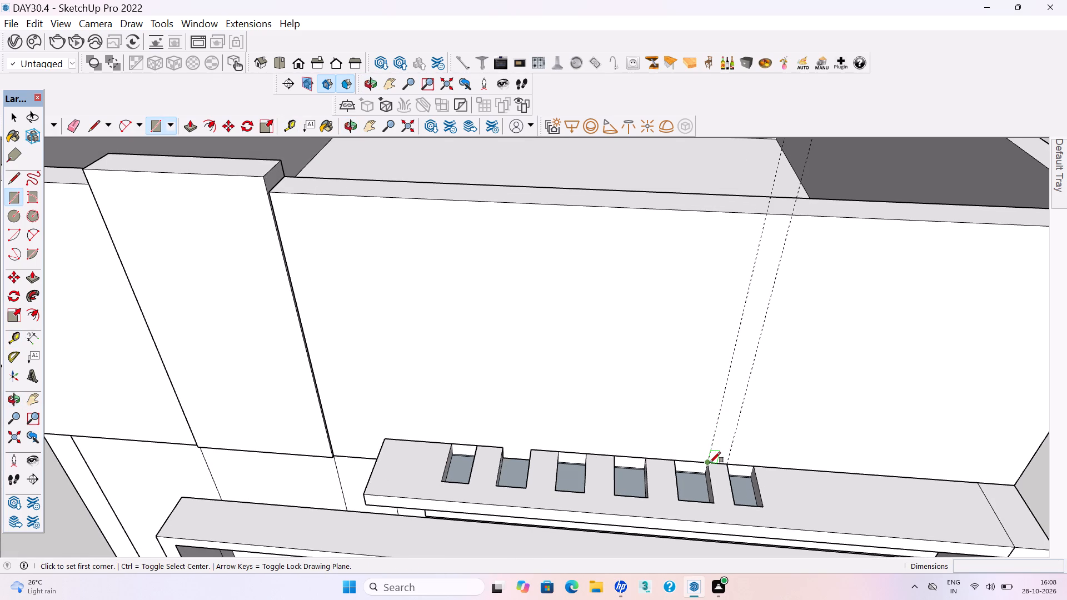
left_click(710, 463)
left_click(792, 217)
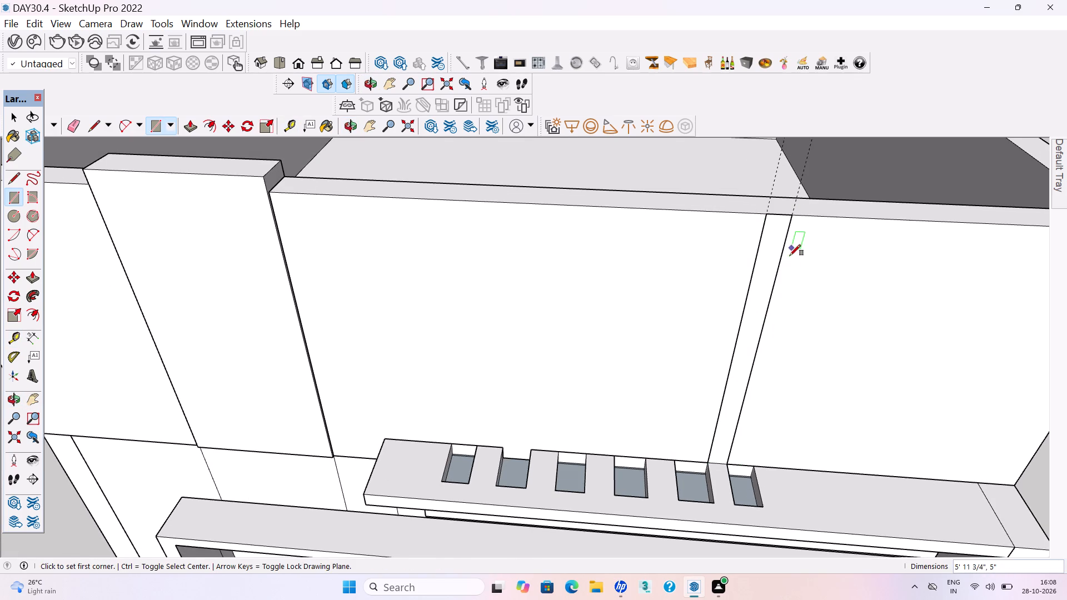
key("space")
double_click(762, 277)
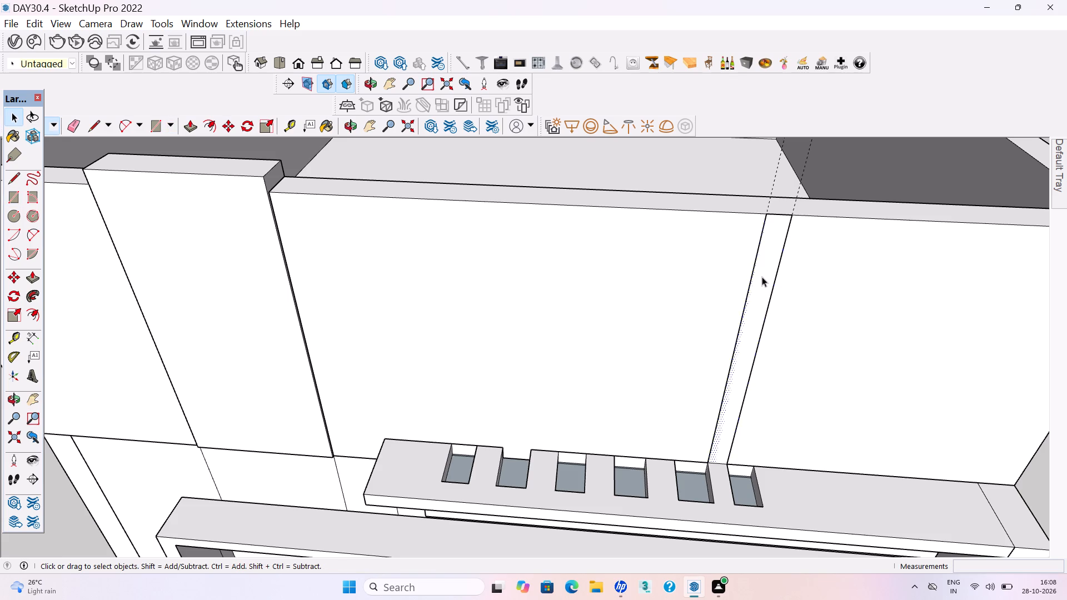
right_click(761, 275)
left_click(801, 400)
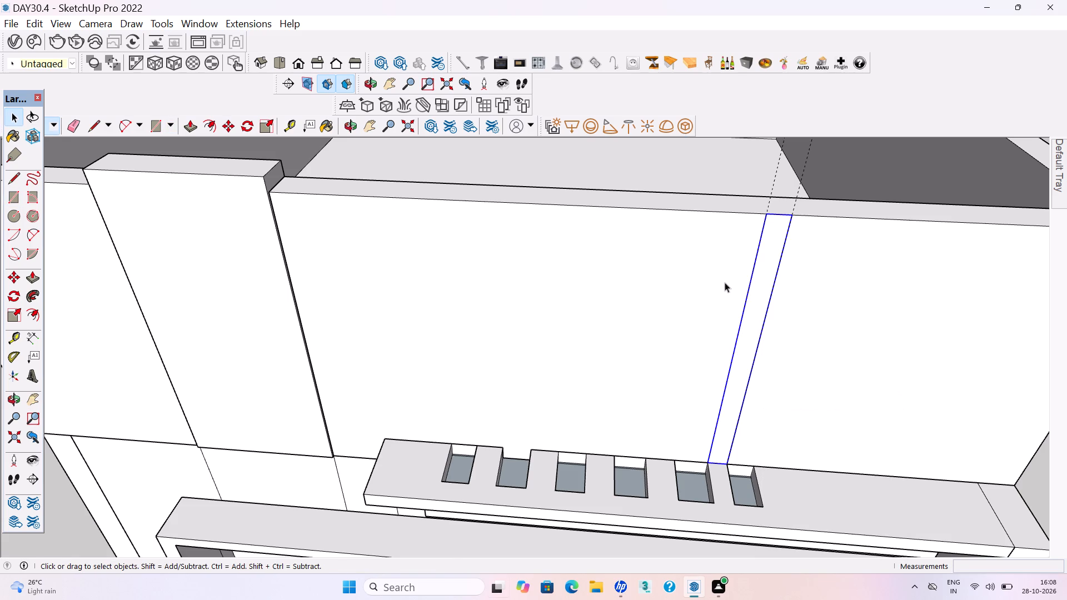
Push/Pull the grouped rectangle slightly outward from the front wall to form a thin vertical fin.
double_click(774, 242)
key("p")
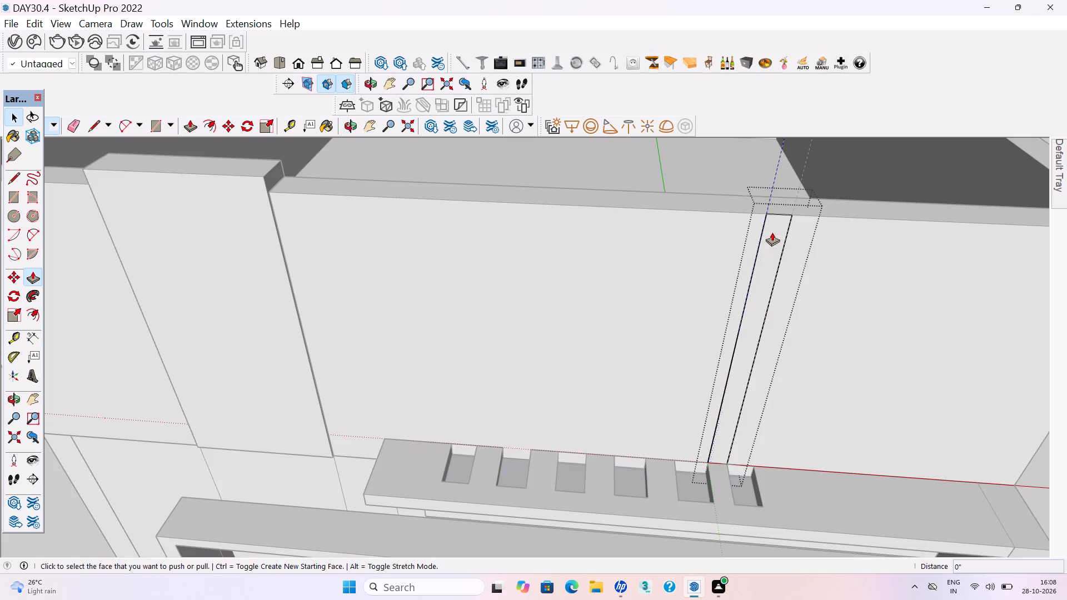
left_click(772, 232)
left_click(777, 239)
key("space")
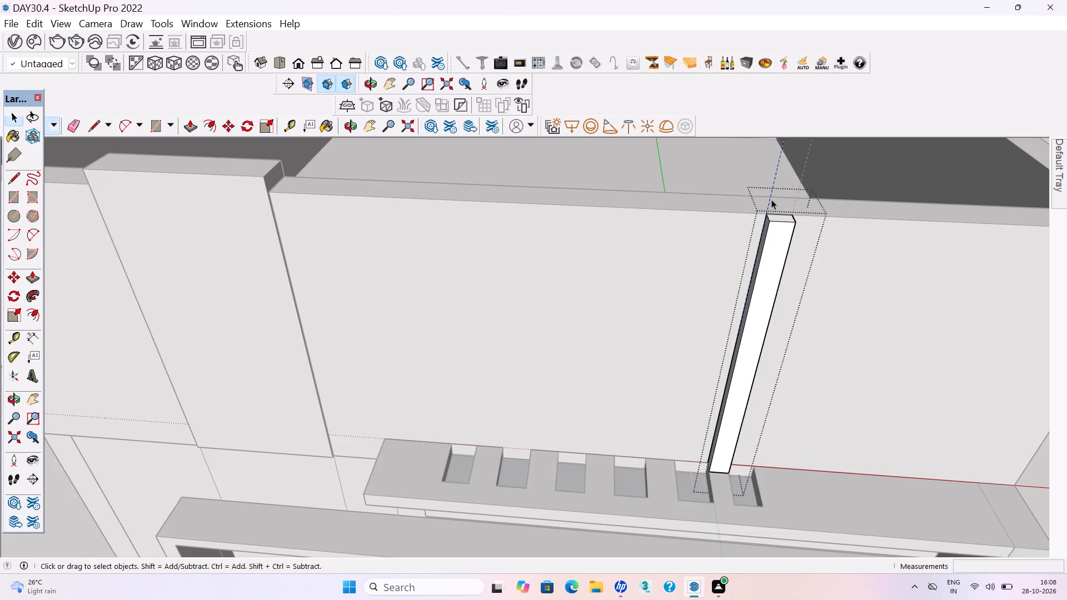
middle_click_drag(771, 201, 764, 253)
scroll(597, 279, "down", 10)
left_click(919, 276)
Open the fin group and extend its top face about 3 7/8" above the wall's top edge.
scroll(655, 243, "up", 3)
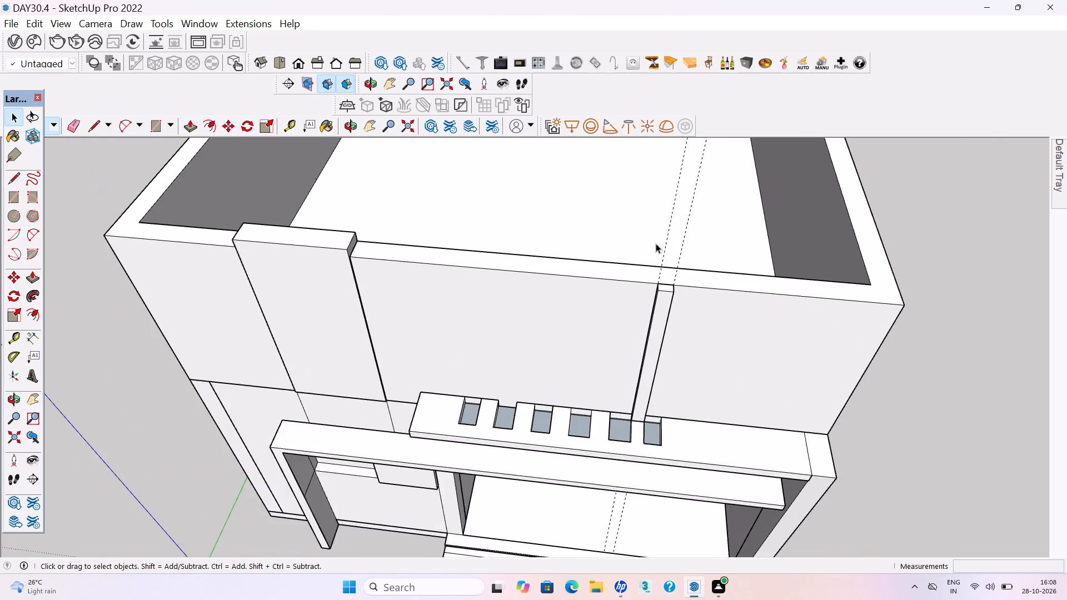
scroll(656, 243, "up", 7)
scroll(599, 302, "down", 1)
left_click(644, 333)
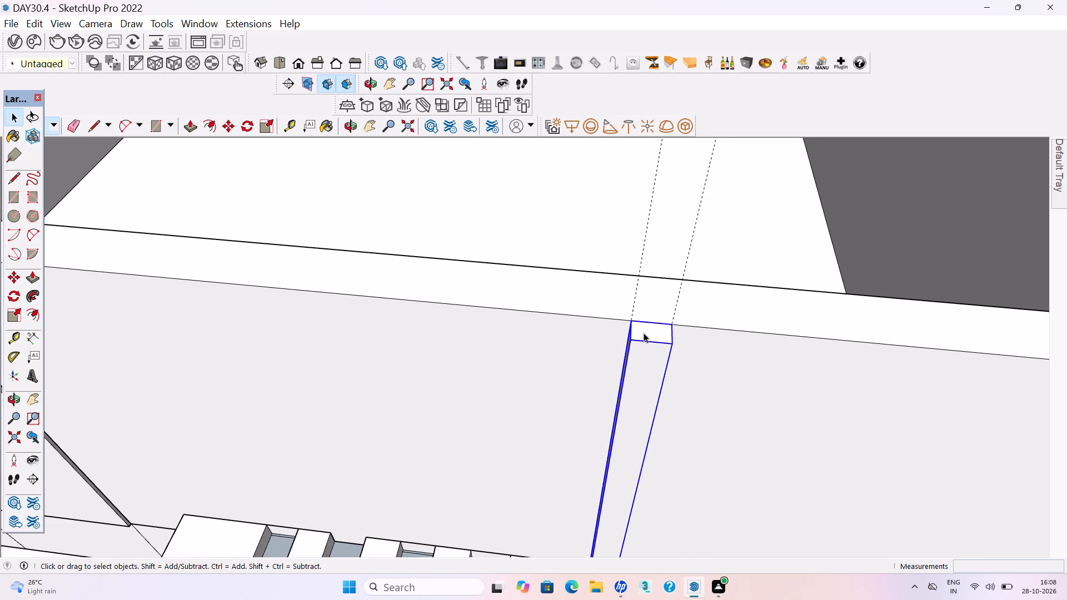
double_click(644, 333)
left_click(644, 333)
key("p")
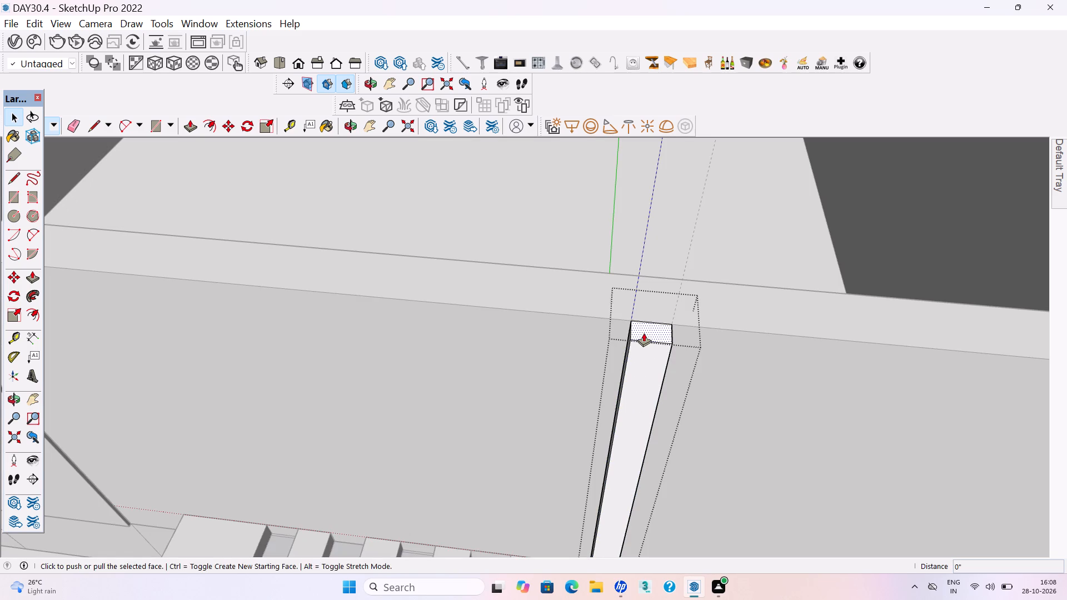
left_click(644, 333)
left_click(643, 309)
key("space")
Examine the rear of the fin's raised top where it meets the wall's top surface, and leave the group.
scroll(627, 316, "down", 2)
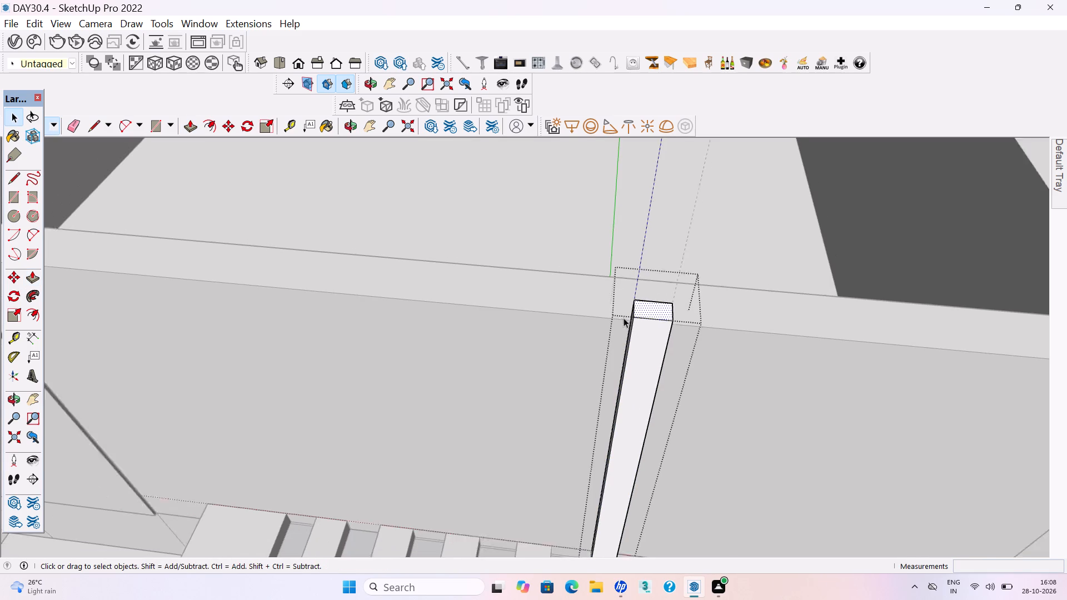
scroll(624, 318, "down", 2)
middle_click_drag(612, 307, 1066, 331)
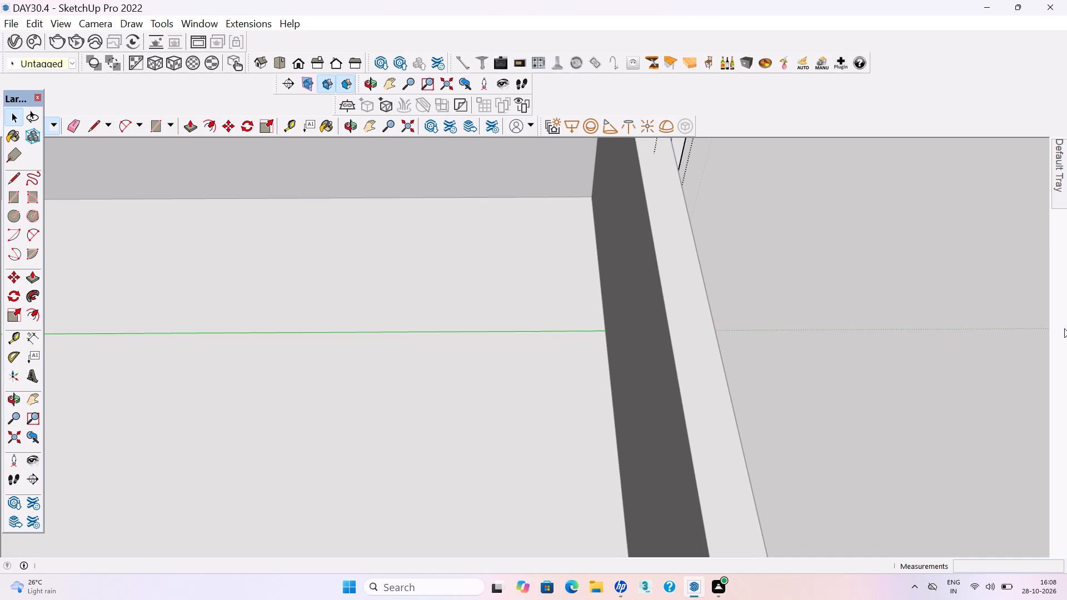
key("h")
left_click_drag(570, 285, 599, 421)
scroll(695, 277, "up", 7)
middle_click_drag(624, 359, 847, 384)
scroll(847, 384, "up", 1)
left_click_drag(697, 348, 672, 386)
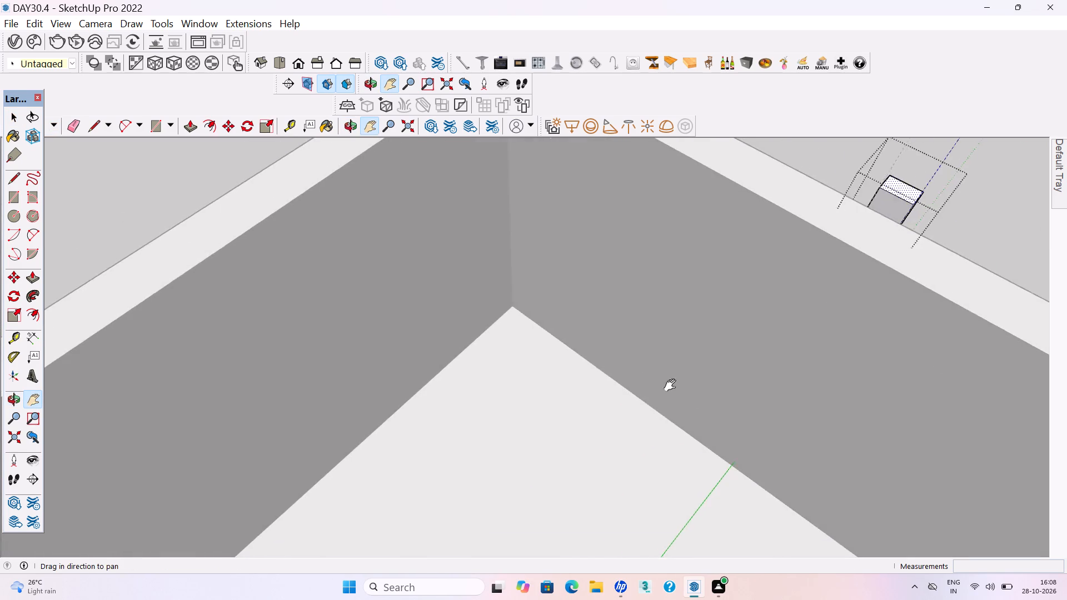
left_click_drag(672, 386, 535, 424)
scroll(675, 270, "up", 7)
middle_click_drag(616, 346, 770, 387)
scroll(612, 211, "up", 3)
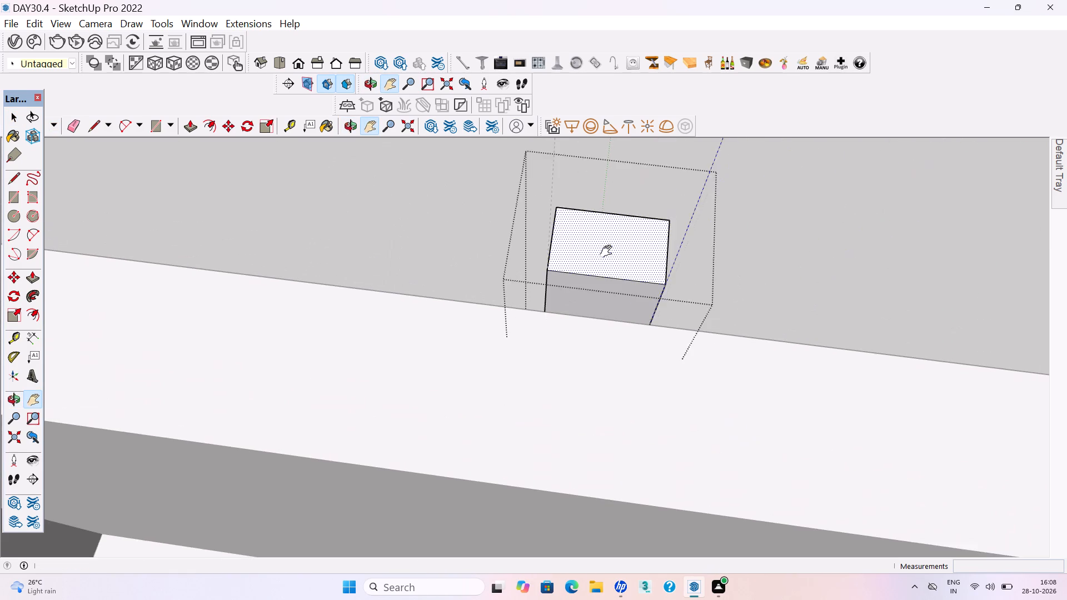
scroll(609, 252, "up", 2)
key("space")
left_click(770, 290)
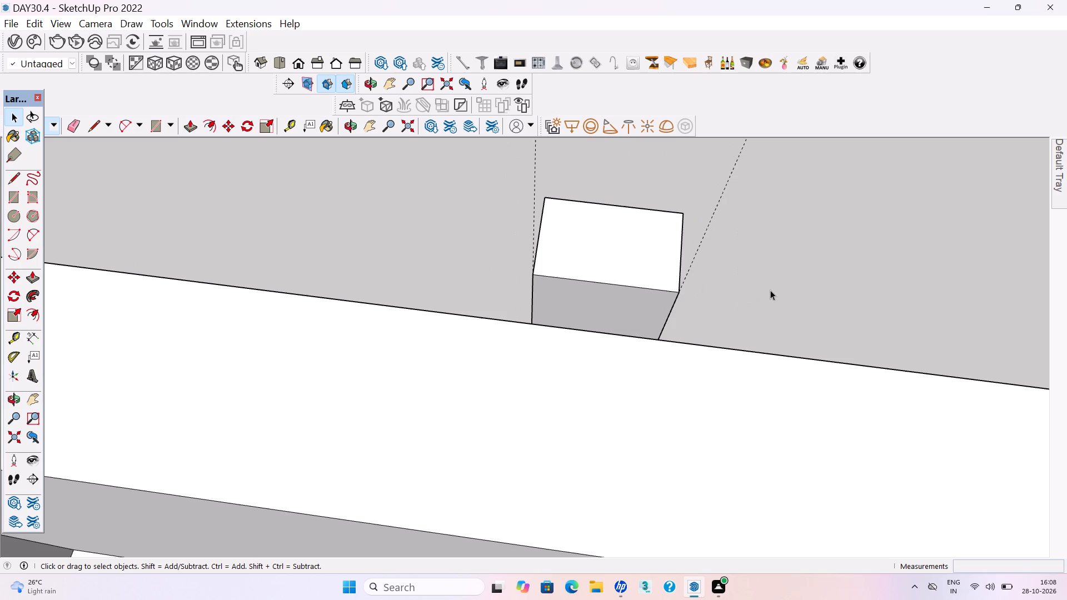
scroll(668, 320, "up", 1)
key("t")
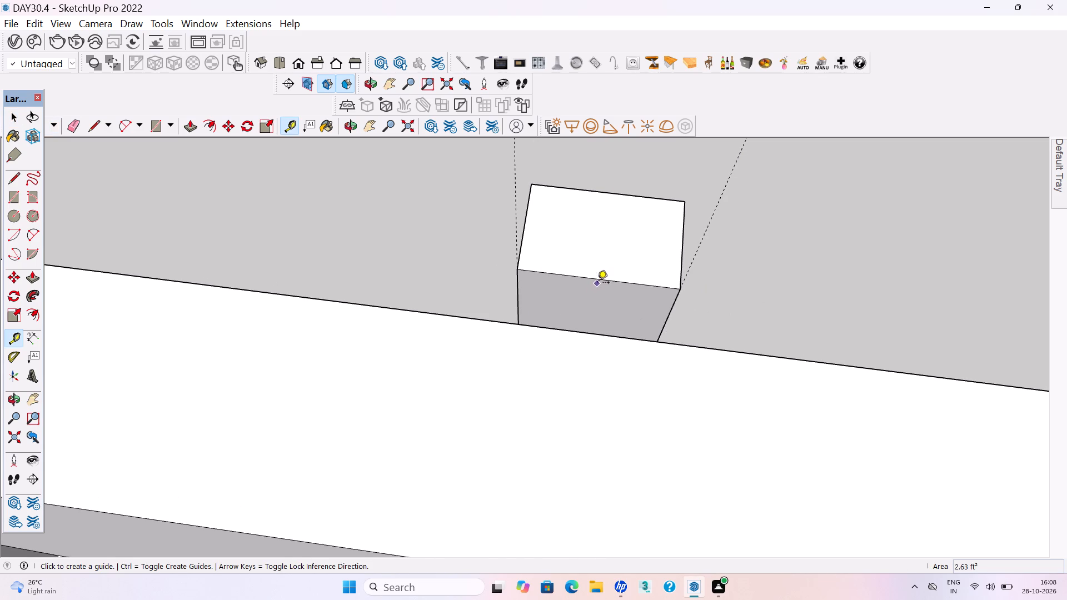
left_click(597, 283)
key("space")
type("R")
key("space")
Open the fin group and trace a 5" by 3 7/8" rectangle over its rear face above the wall.
double_click(544, 299)
left_click(543, 304)
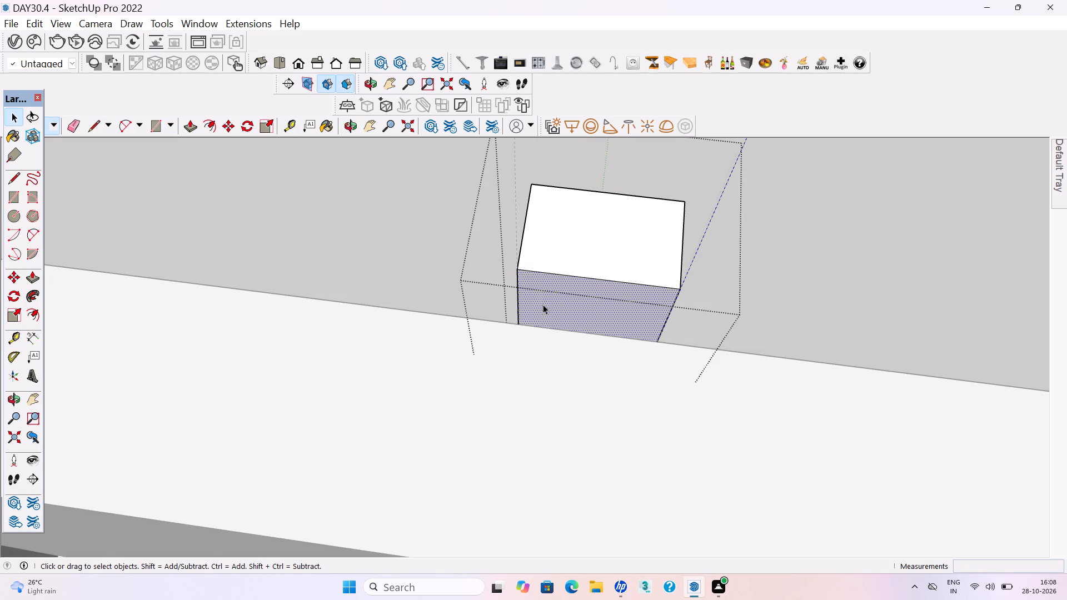
key("r")
left_click(516, 271)
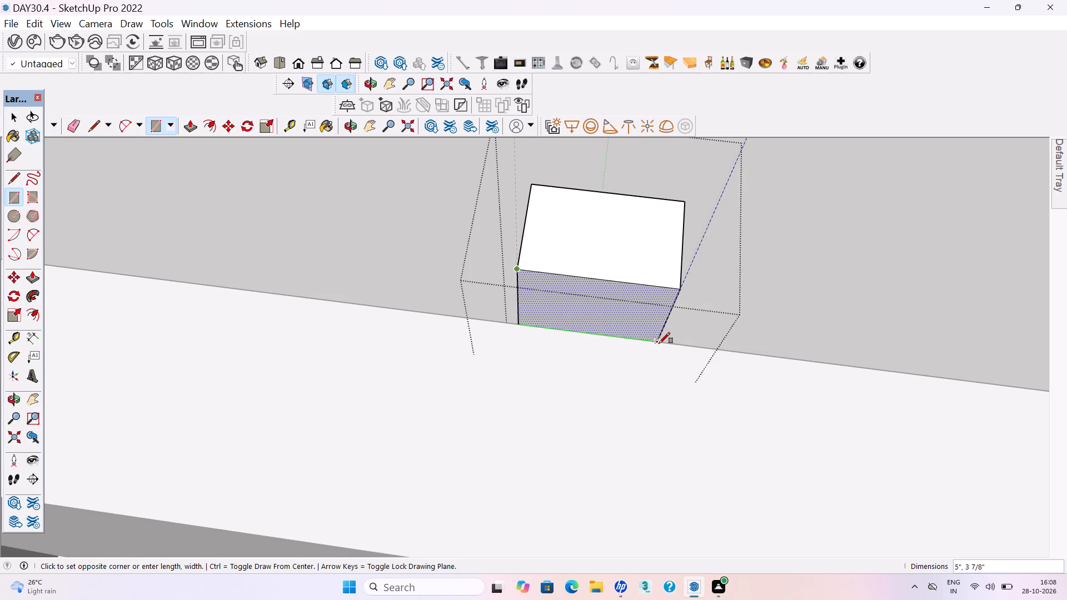
left_click(659, 343)
Extend the fin's raised rear face about 8 3/8" across the wall's top to its inner edge, and close the group.
key("p")
left_click(608, 297)
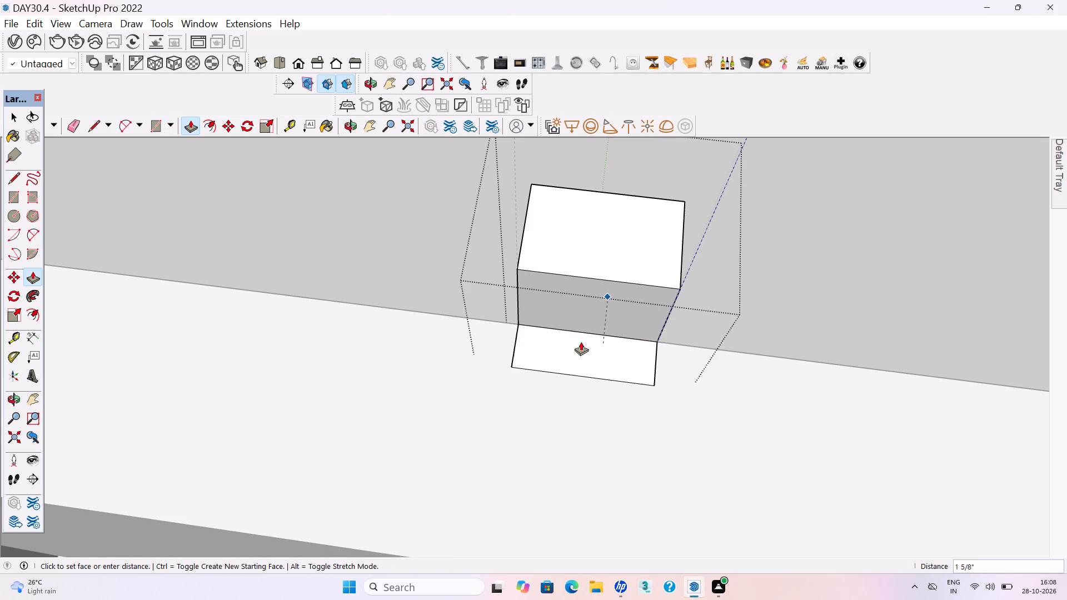
key("space")
left_click(583, 309)
key("p")
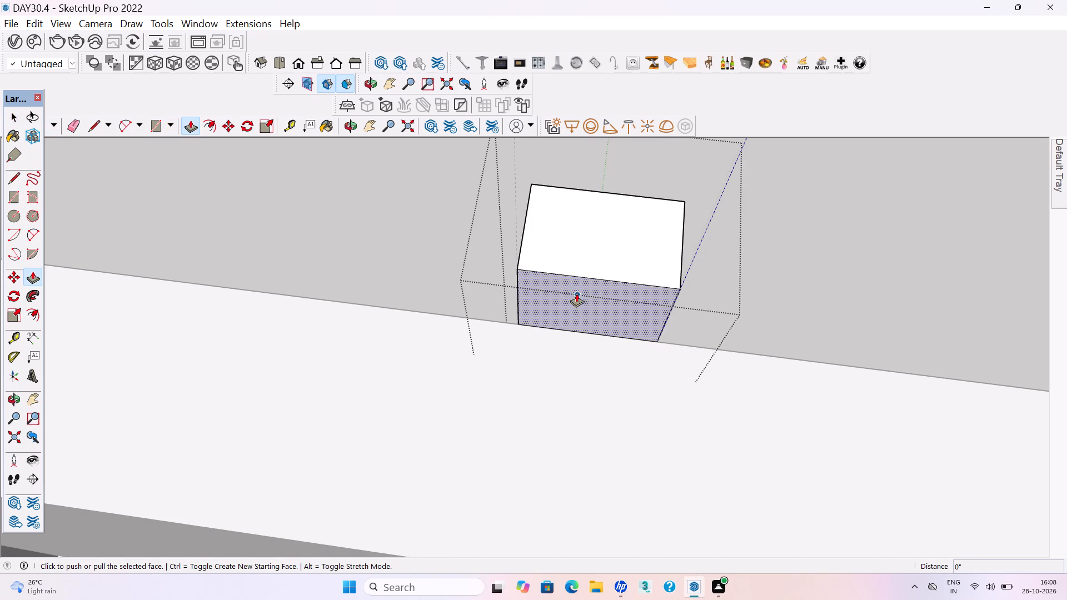
left_click(575, 291)
scroll(534, 321, "down", 9)
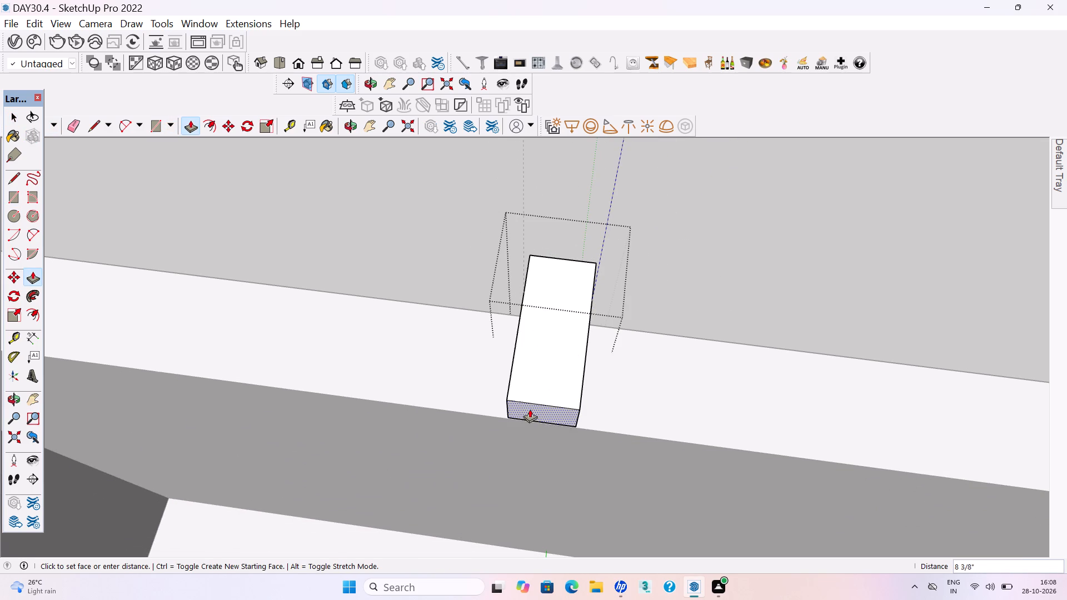
left_click(528, 411)
key("space")
left_click(700, 302)
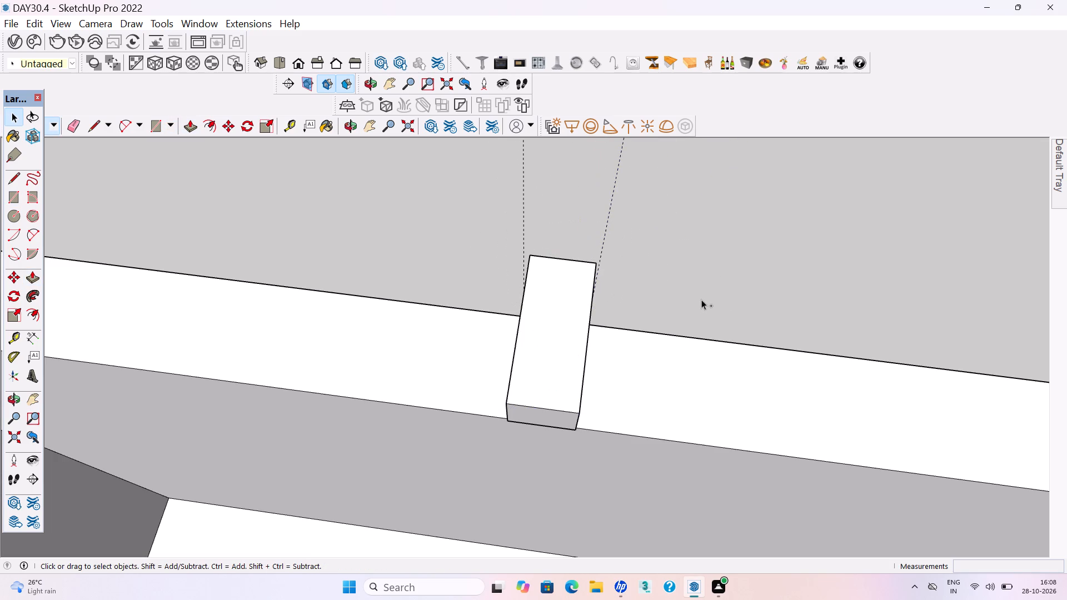
Save the model.
key("ctrl+s")
key("ctrl+s")
Place guides on the upper front wall along both edges of the first canopy bar, about 3' 5 13/16" from the projecting panel and 7 1/16" apart.
scroll(488, 224, "down", 11)
middle_click_drag(760, 286, 171, 331)
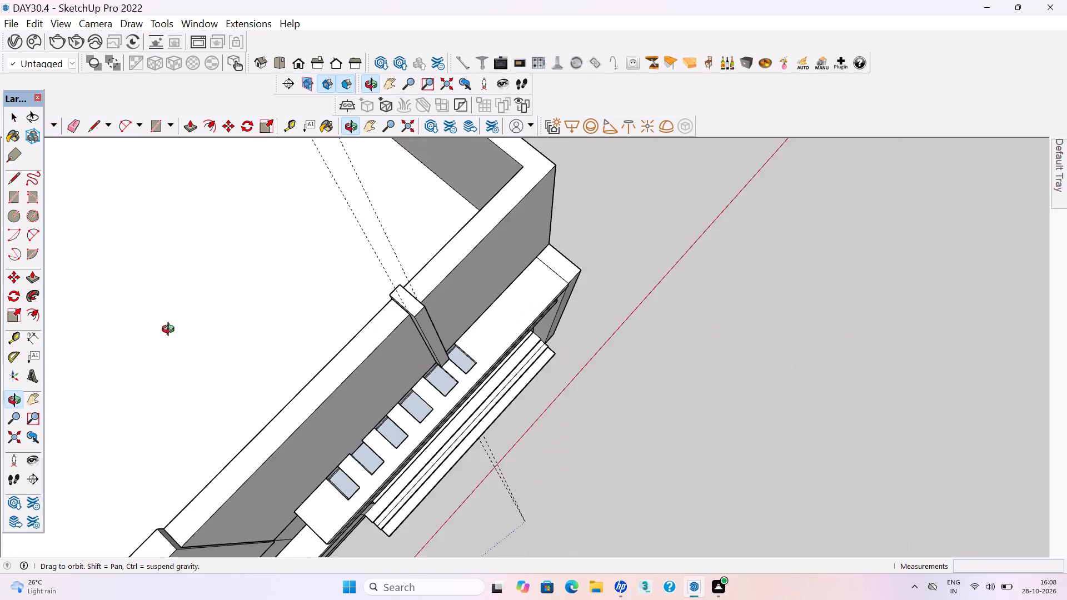
middle_click_drag(171, 331, 143, 326)
left_click(712, 460)
scroll(847, 354, "down", 8)
middle_click_drag(821, 374, 595, 312)
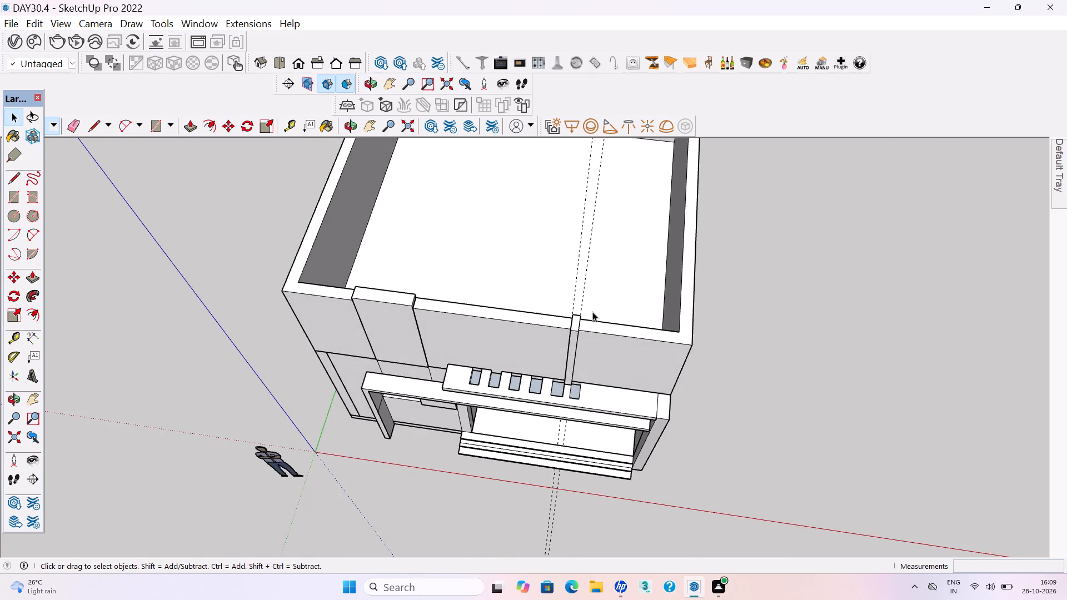
scroll(478, 359, "up", 8)
scroll(527, 366, "up", 2)
middle_click_drag(590, 397, 604, 377)
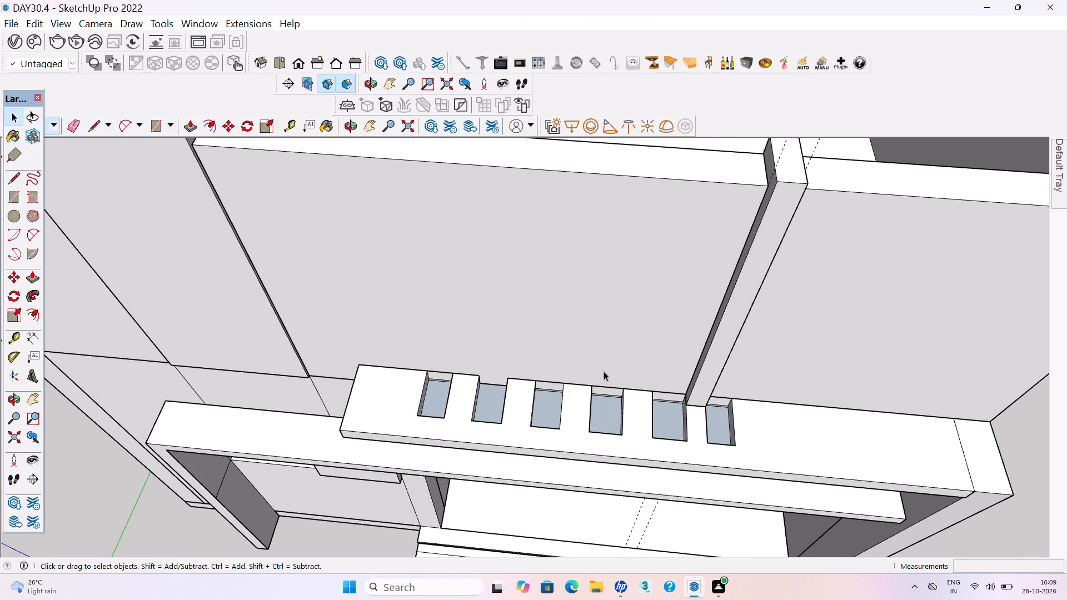
key("t")
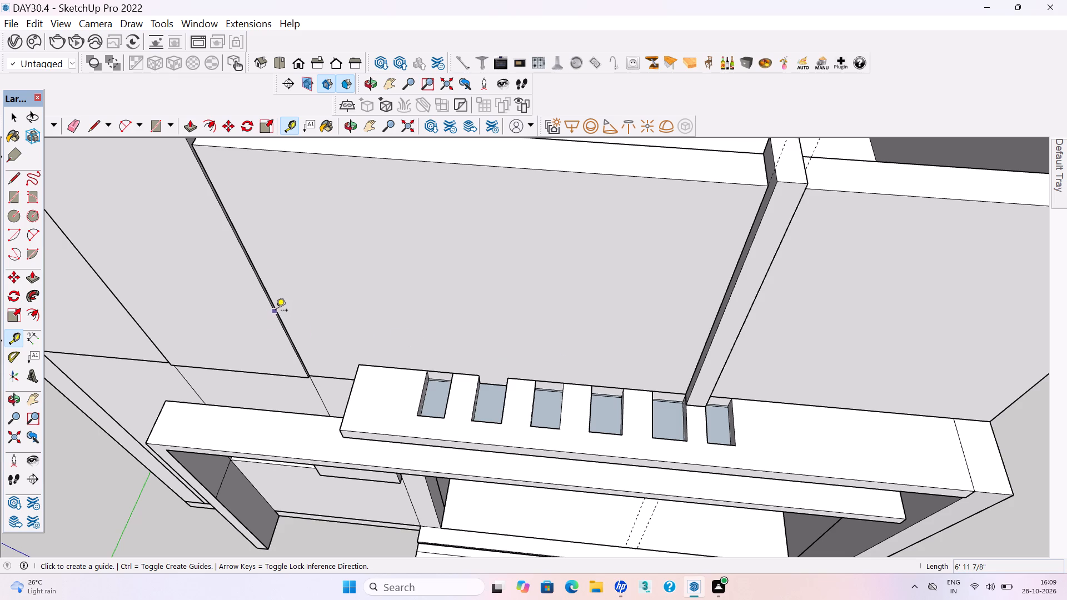
left_click(276, 311)
left_click(455, 372)
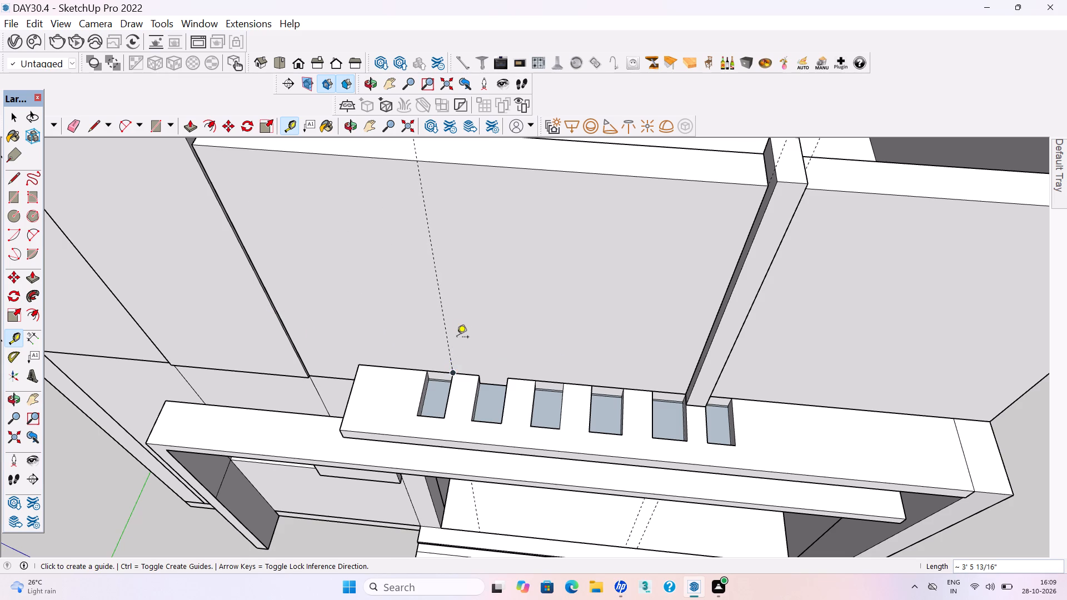
left_click(446, 336)
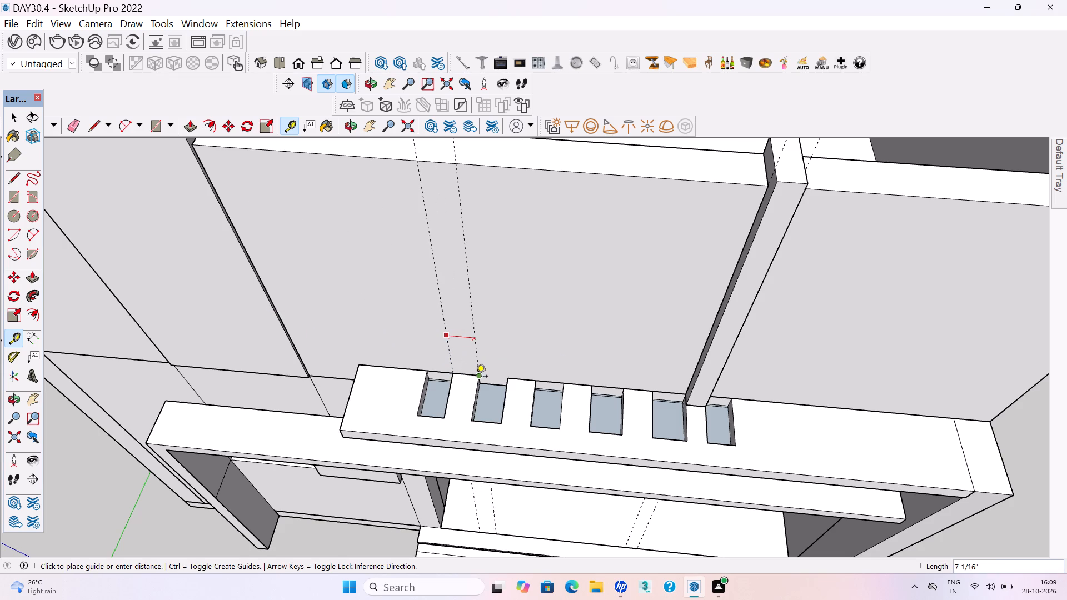
left_click(476, 377)
Place guides at both edges of the next three canopy bars, offset in turn from each previous guide, including 7 3/4", 7 7/16", 7 1/2" and about 7 3/16".
left_click(472, 332)
left_click(509, 377)
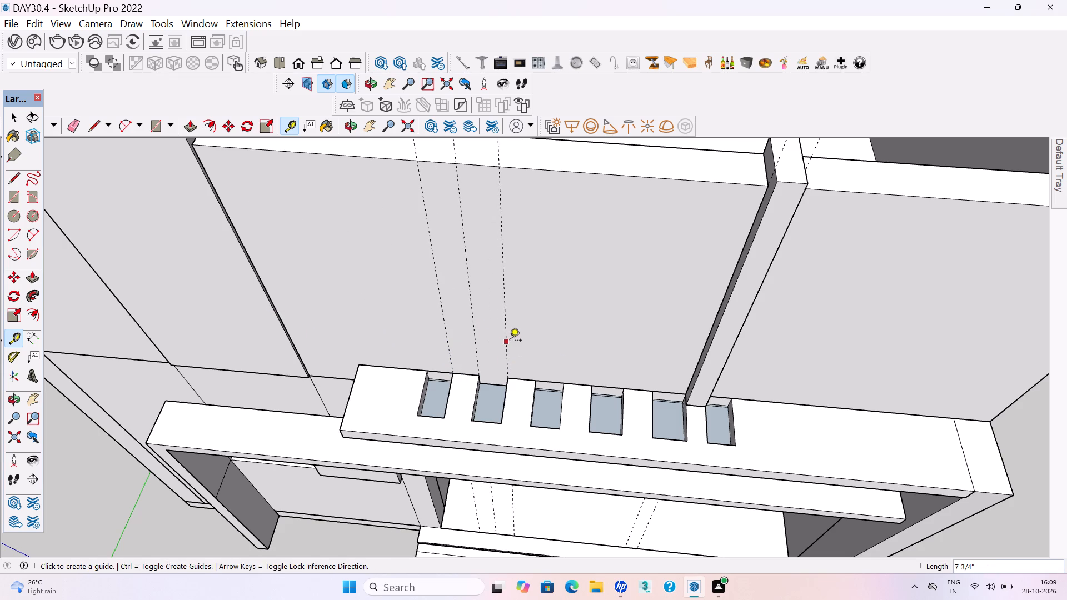
left_click(510, 341)
left_click(532, 380)
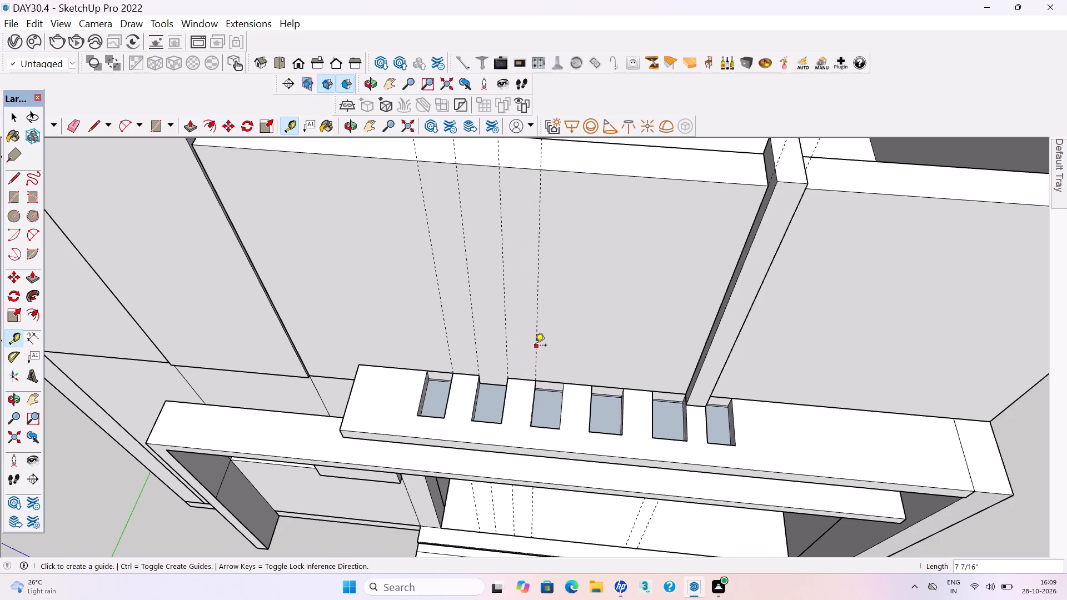
left_click(535, 346)
left_click(566, 381)
left_click(568, 349)
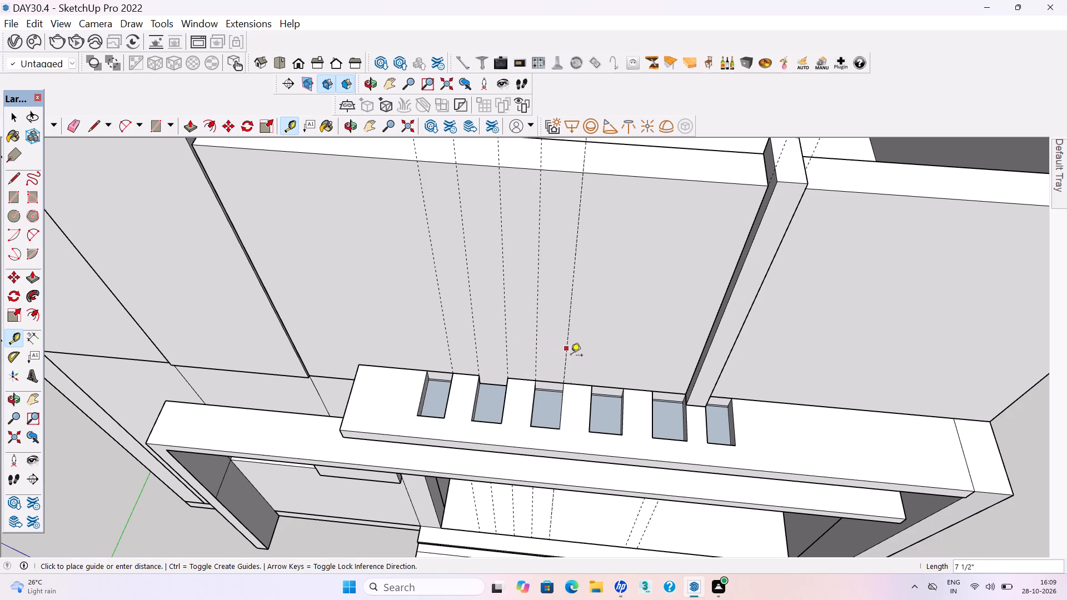
left_click(587, 387)
left_click(597, 351)
left_click_drag(625, 385, 626, 390)
left_click(629, 366)
left_click(651, 389)
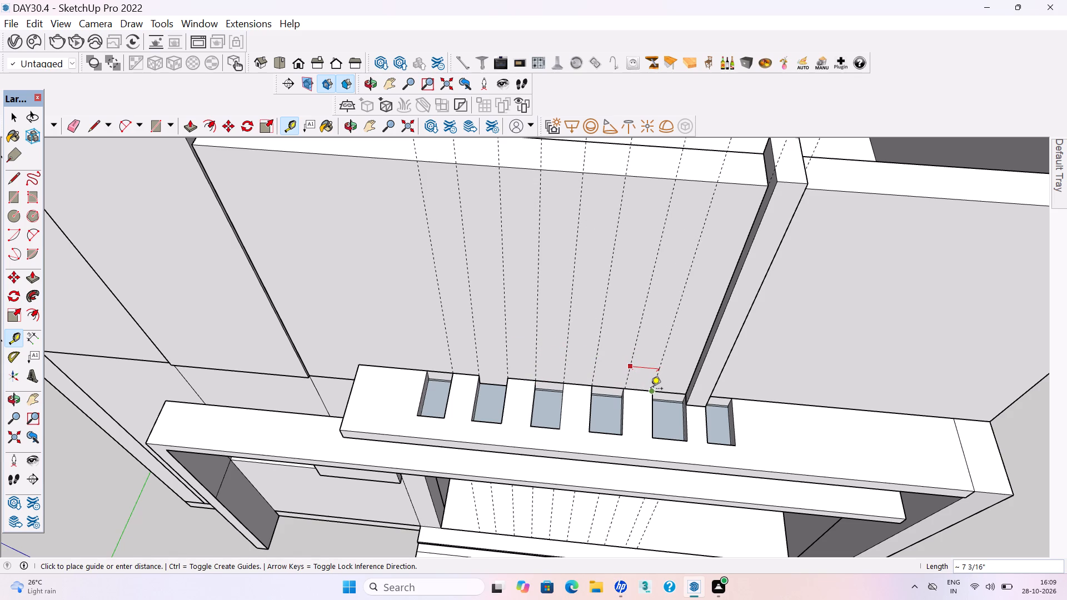
key("space")
Draw a rectangle between the first pair of guides, from the canopy to the wall's top edge, and make it a group.
scroll(651, 344, "down", 2)
middle_click_drag(646, 332, 656, 325)
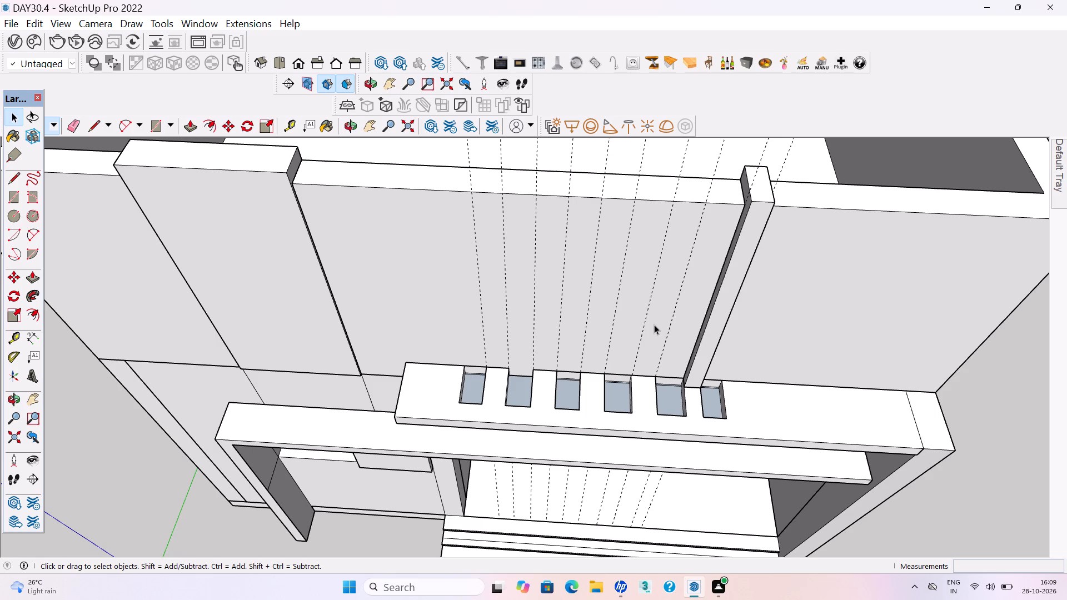
key("r")
left_click(485, 368)
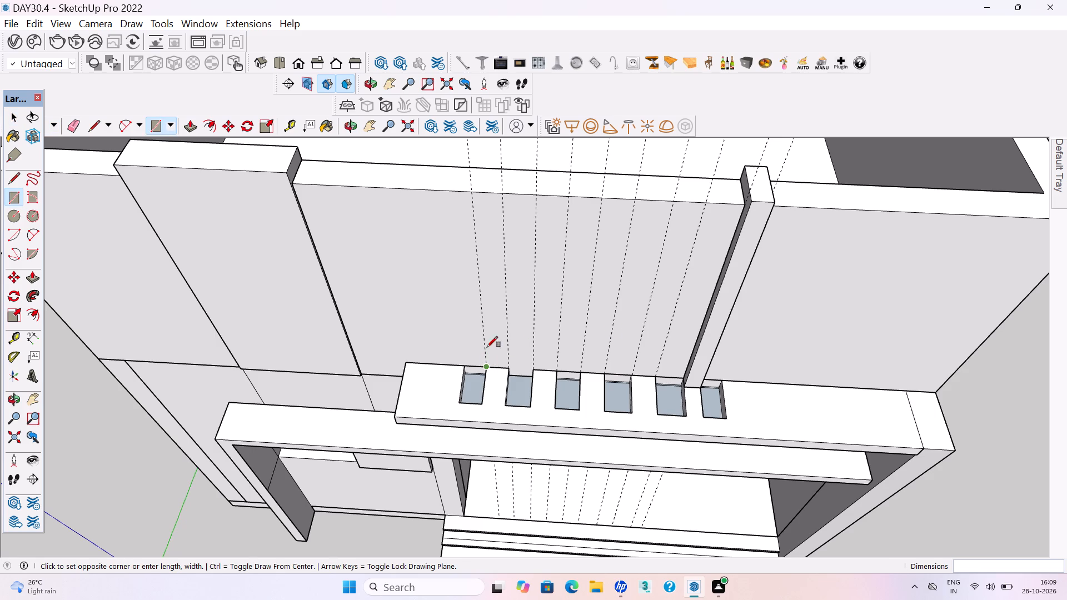
left_click(500, 194)
key("space")
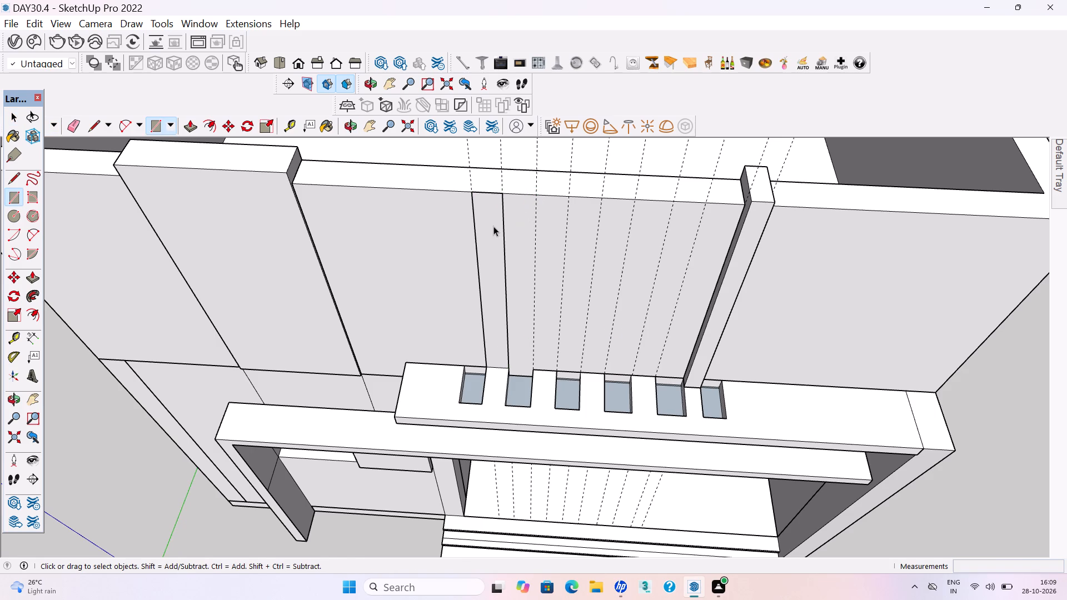
double_click(485, 228)
right_click(485, 228)
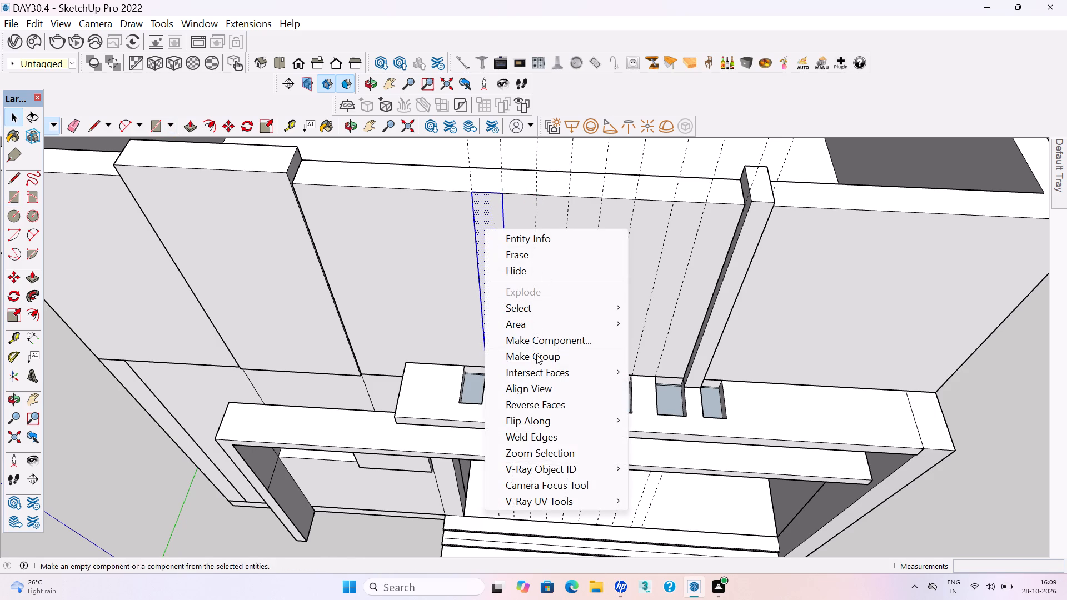
left_click(536, 356)
Open the new group, extrude its face 3 1/4" outward to match the existing fin's projection, and close the group.
double_click(487, 247)
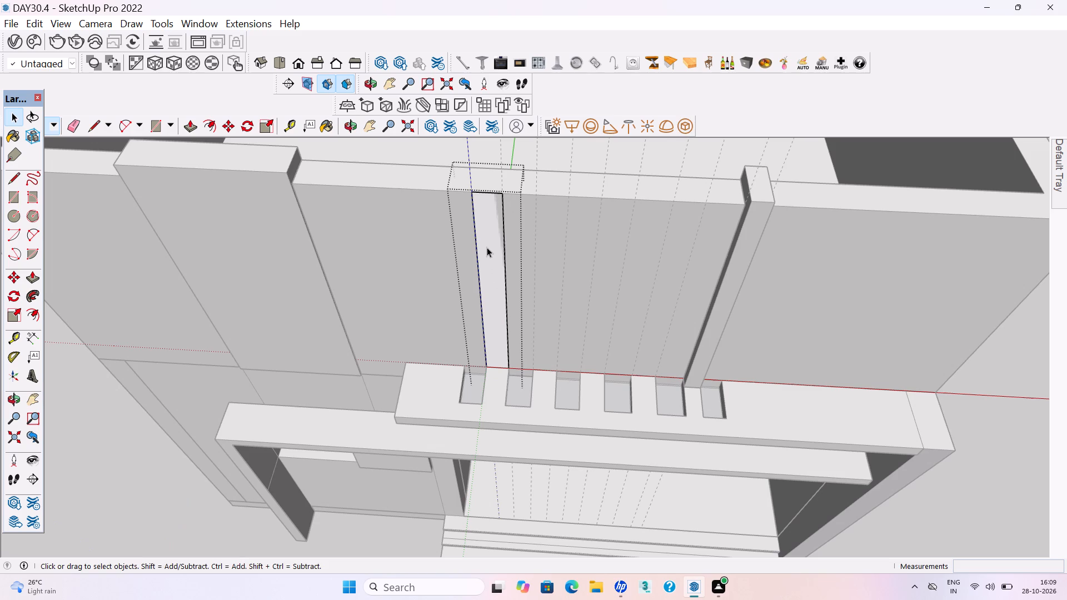
key("p")
left_click(486, 243)
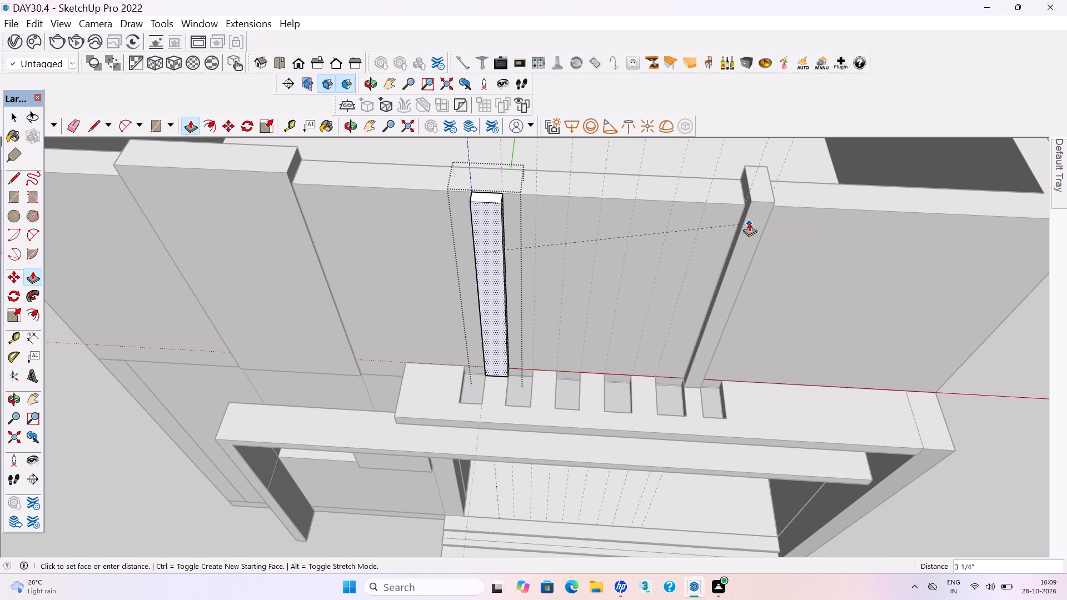
left_click(756, 209)
key("space")
scroll(500, 268, "down", 2)
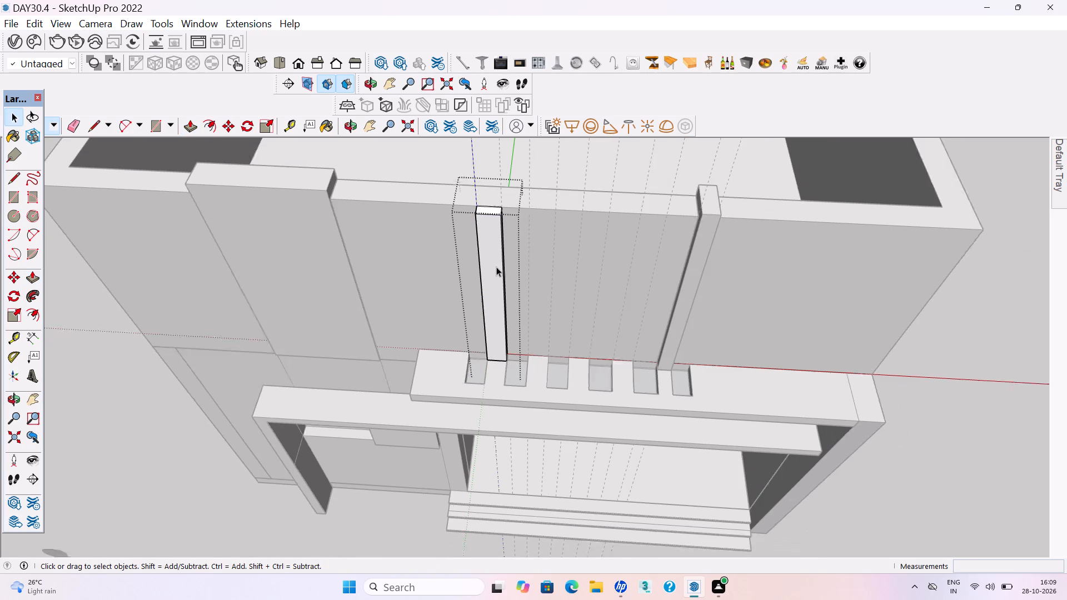
scroll(496, 267, "down", 1)
left_click(900, 462)
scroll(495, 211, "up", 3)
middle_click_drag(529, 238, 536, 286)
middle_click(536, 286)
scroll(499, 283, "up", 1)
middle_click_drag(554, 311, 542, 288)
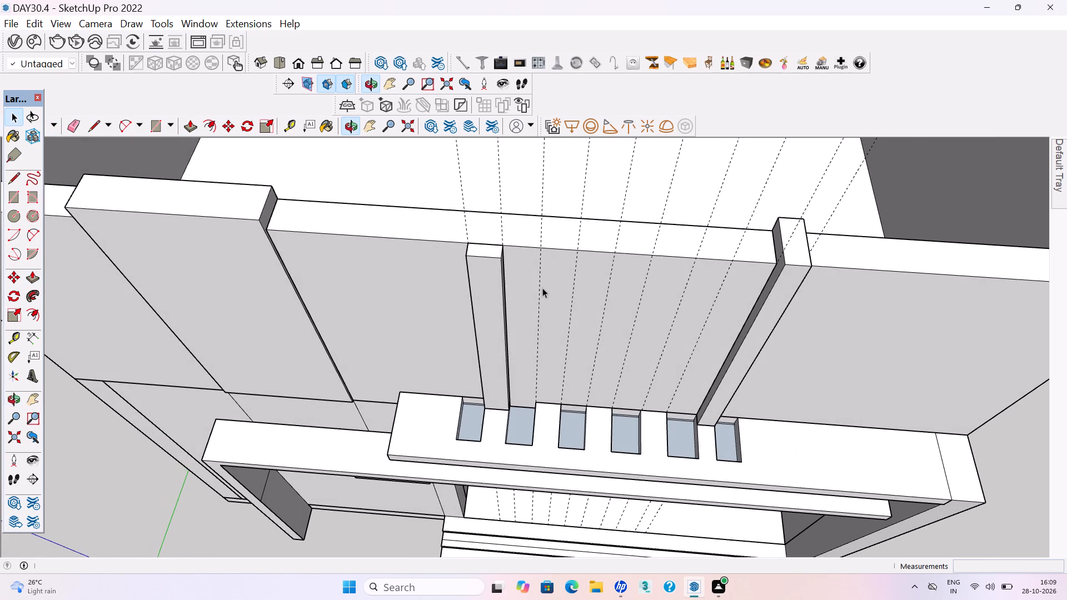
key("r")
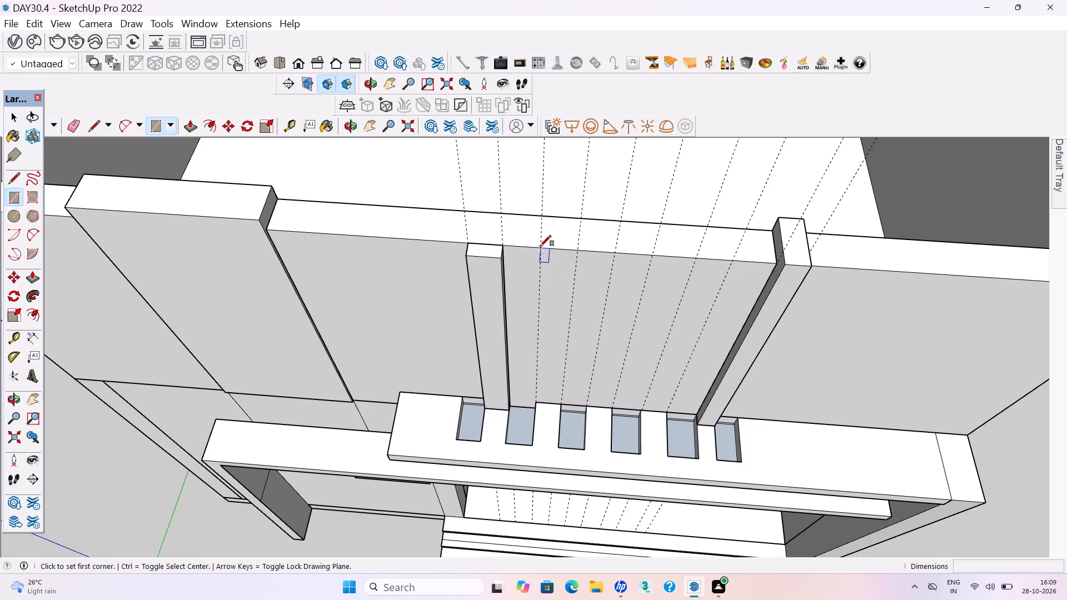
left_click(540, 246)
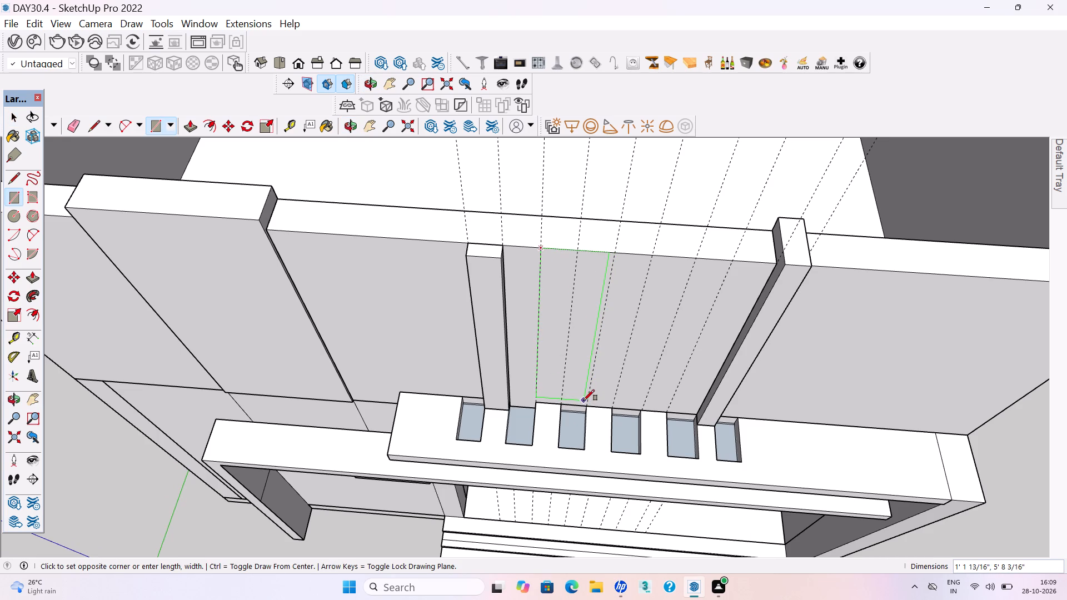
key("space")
Draw a 7 7/16" wide rectangle between the second pair of guides and extrude it 3 1/4" to match the neighbouring fin.
key("r")
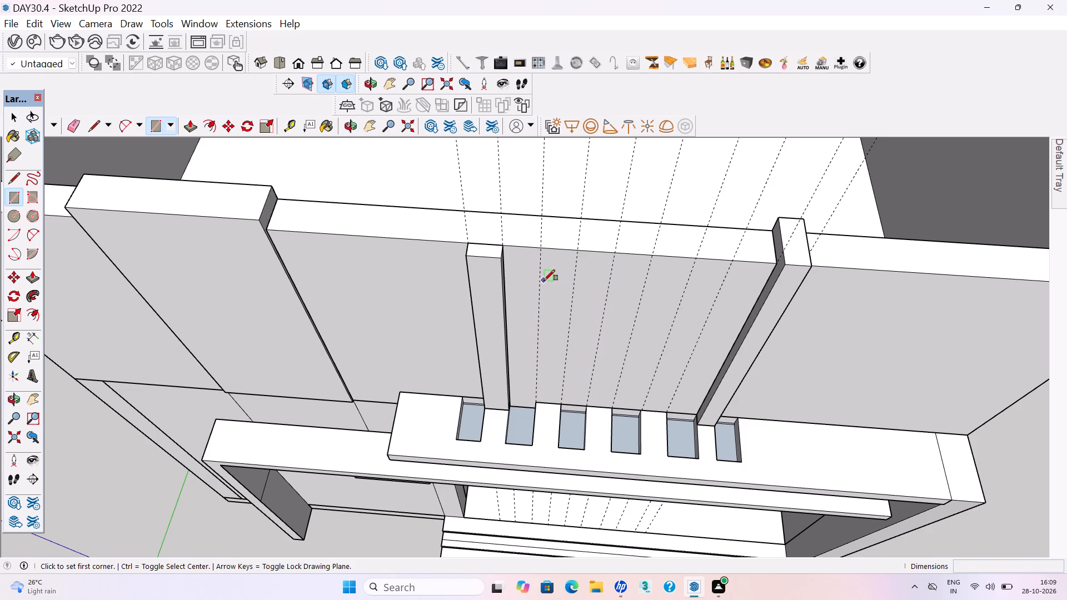
left_click(540, 247)
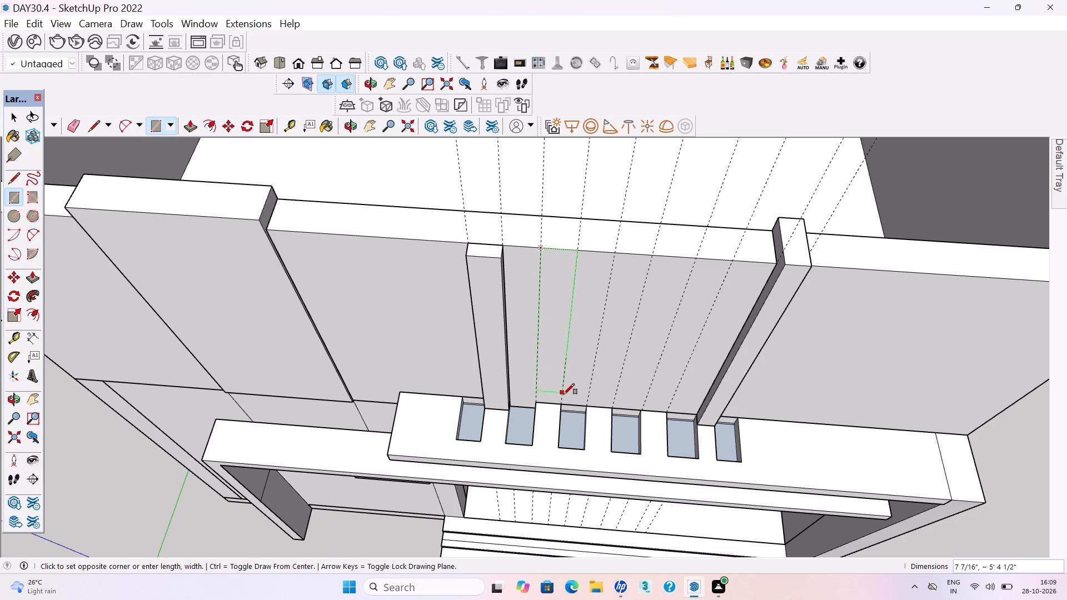
left_click(564, 403)
key("space")
double_click(547, 355)
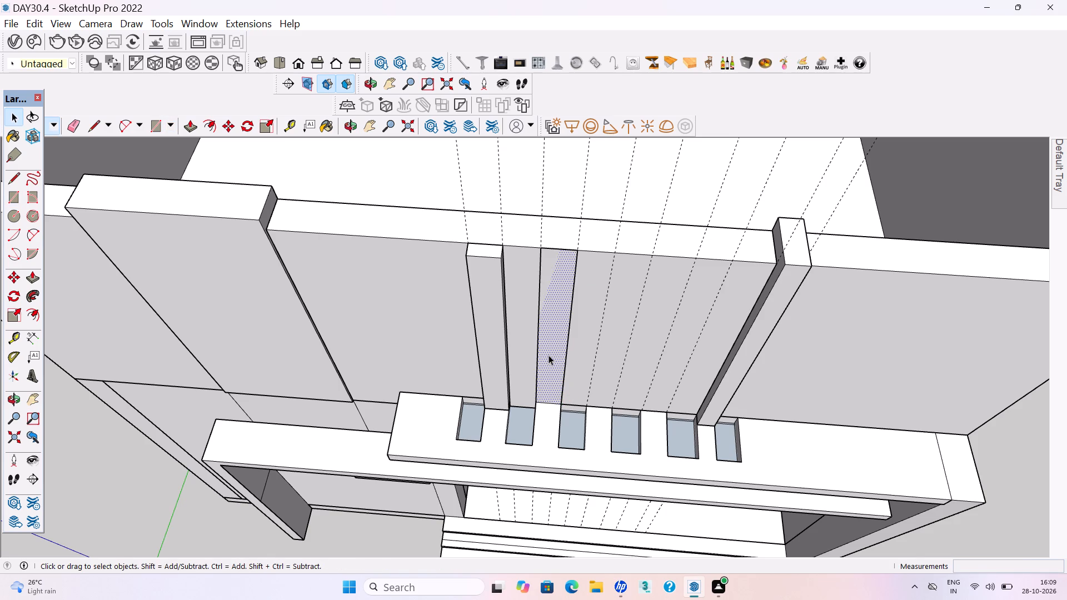
key("p")
left_click(544, 251)
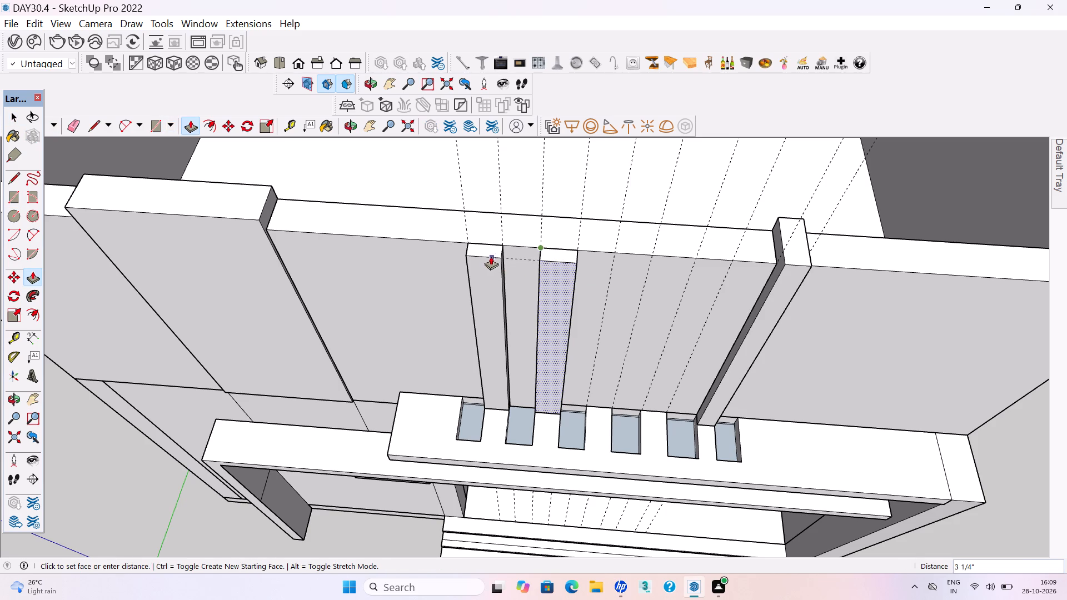
left_click(490, 256)
key("space")
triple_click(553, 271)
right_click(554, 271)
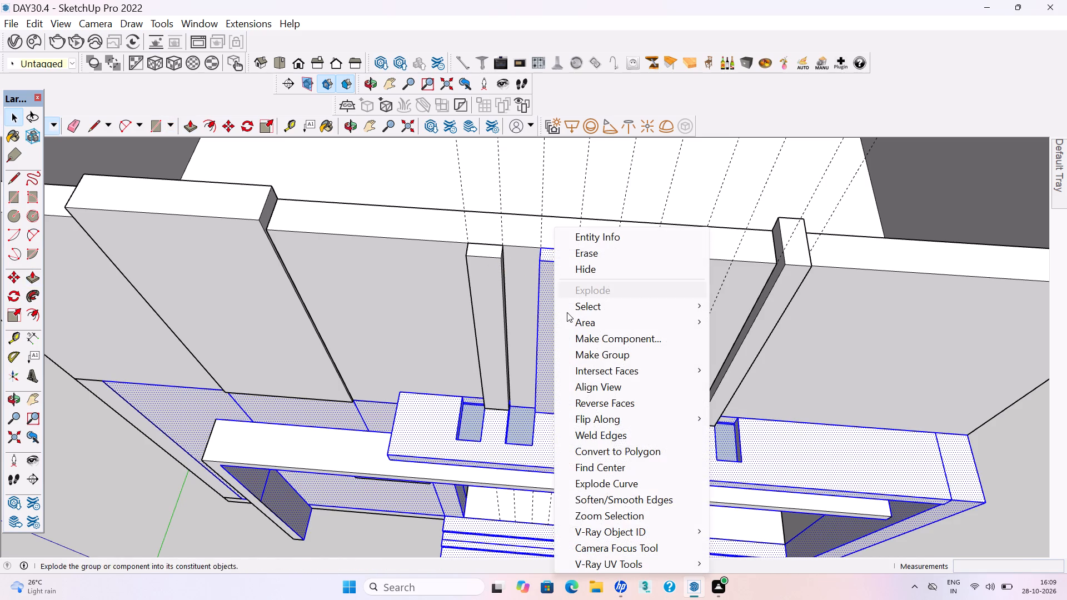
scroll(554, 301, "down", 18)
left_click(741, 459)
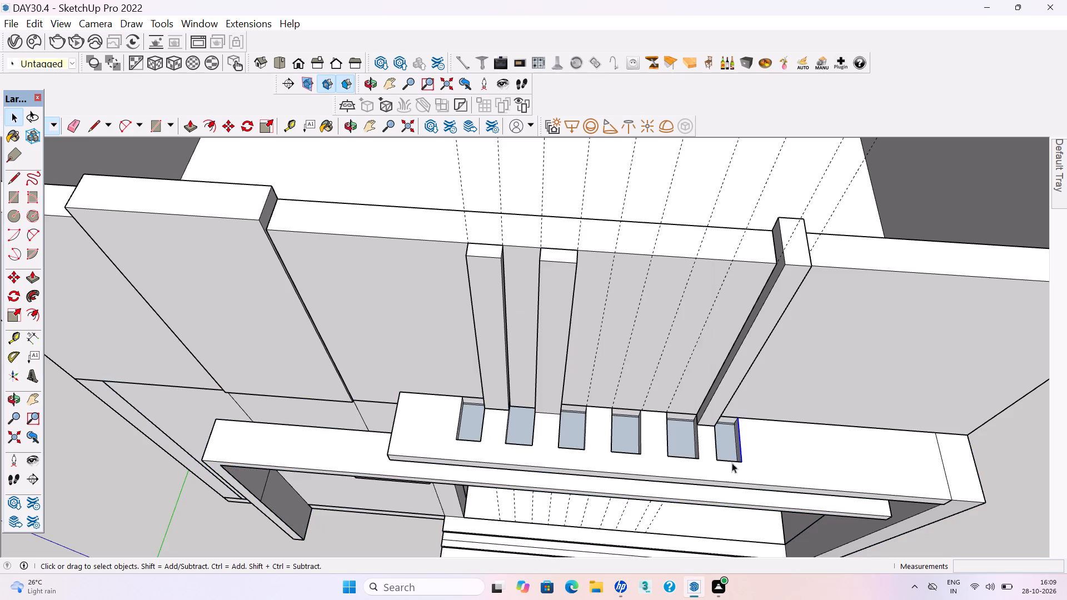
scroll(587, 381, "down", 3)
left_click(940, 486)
Draw a 5' 11 3/4" by 7 1/2" rectangle between the third pair of guides and extrude it level with the neighbouring fin.
scroll(606, 276, "up", 2)
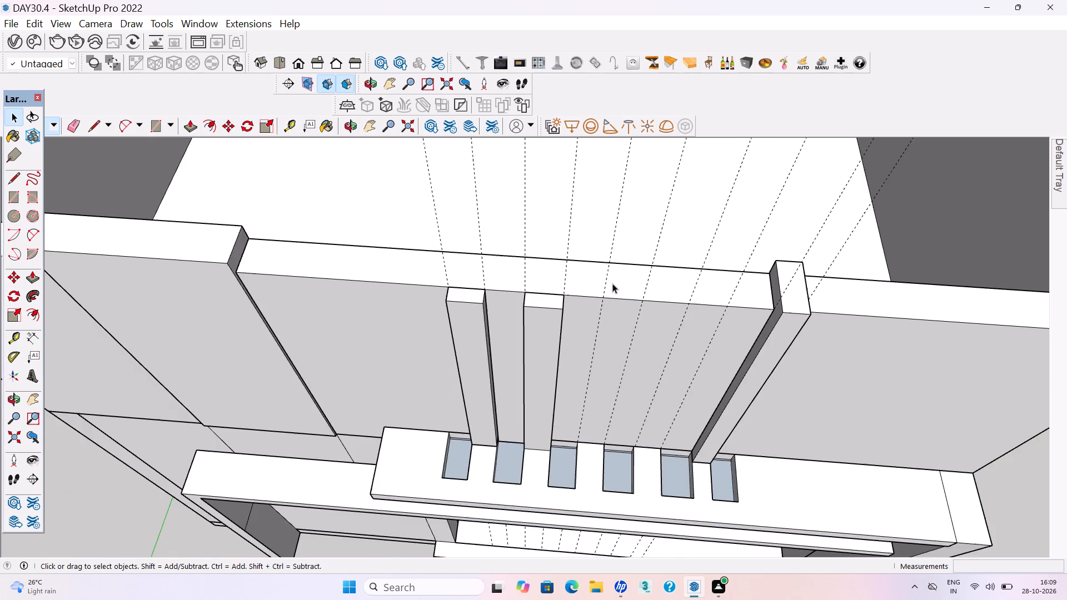
scroll(612, 283, "up", 4)
key("r")
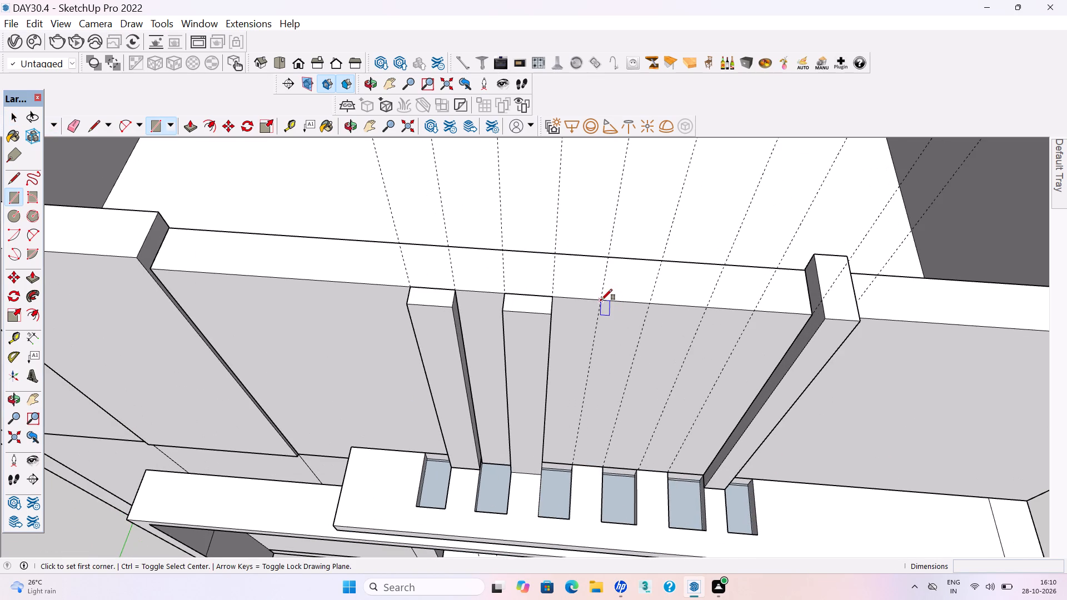
left_click(601, 301)
left_click(604, 468)
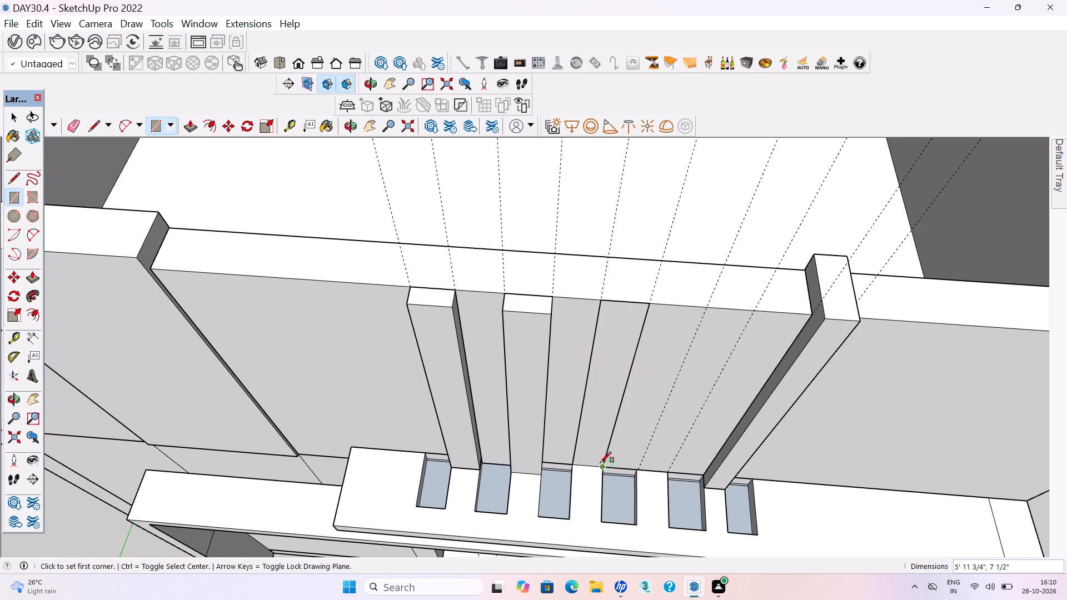
key("space")
left_click(600, 378)
key("p")
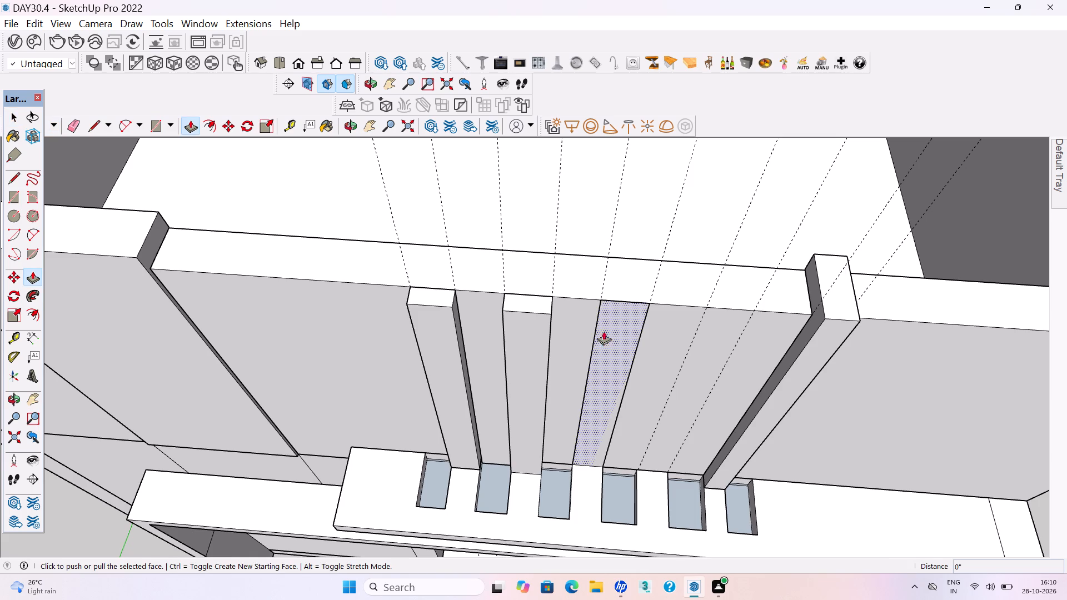
left_click(605, 306)
left_click(527, 313)
key("space")
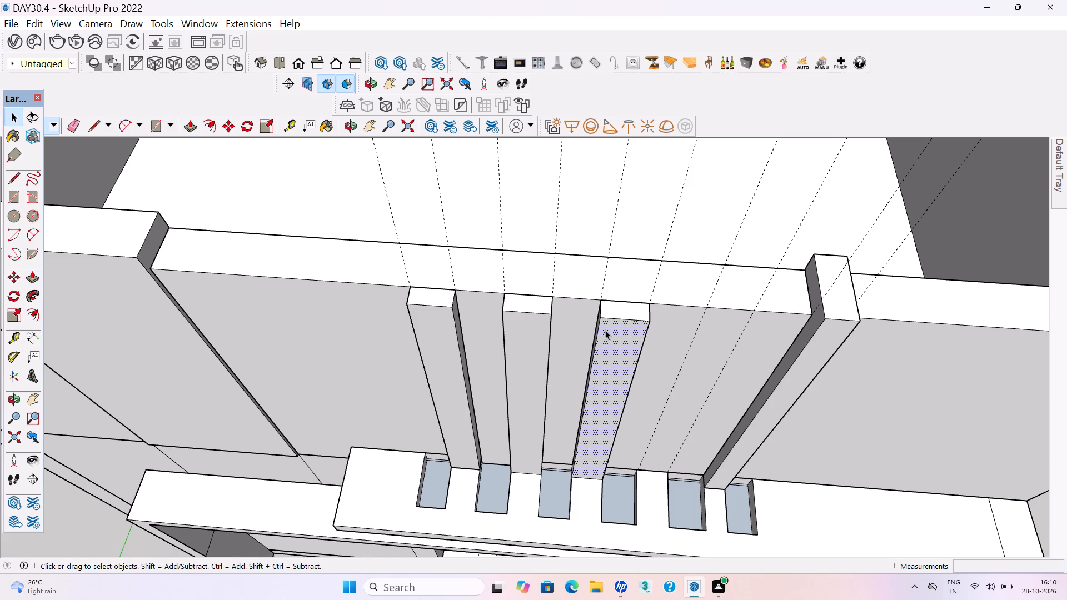
triple_click(605, 330)
scroll(571, 326, "down", 9)
left_click(886, 464)
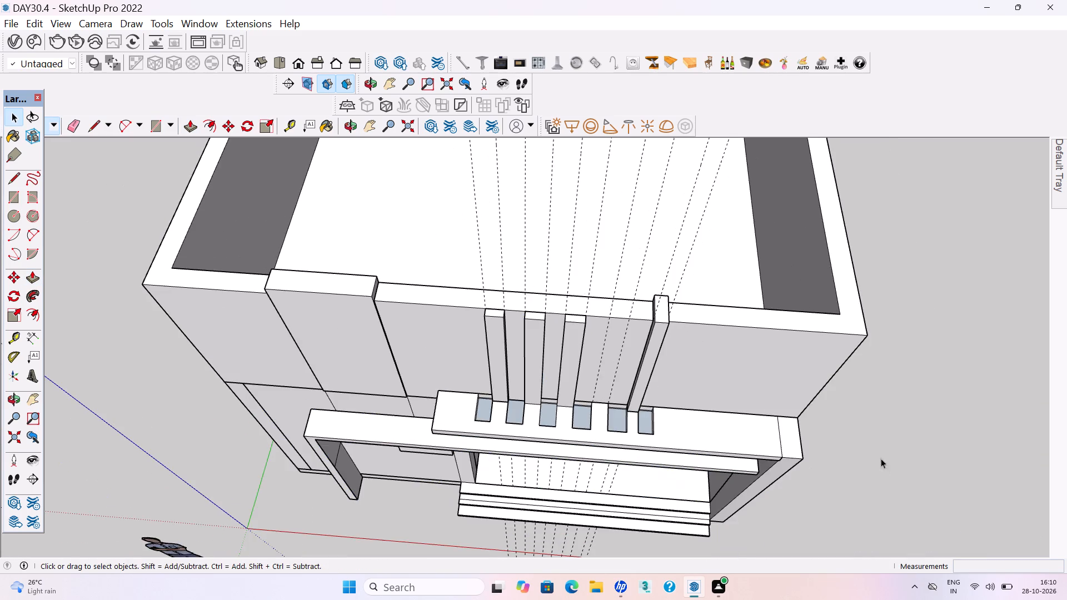
Draw a 5' 11 3/4" by about 7 3/16" rectangle between the fourth pair of guides and extrude it level with the neighbouring fin.
scroll(672, 351, "up", 6)
key("r")
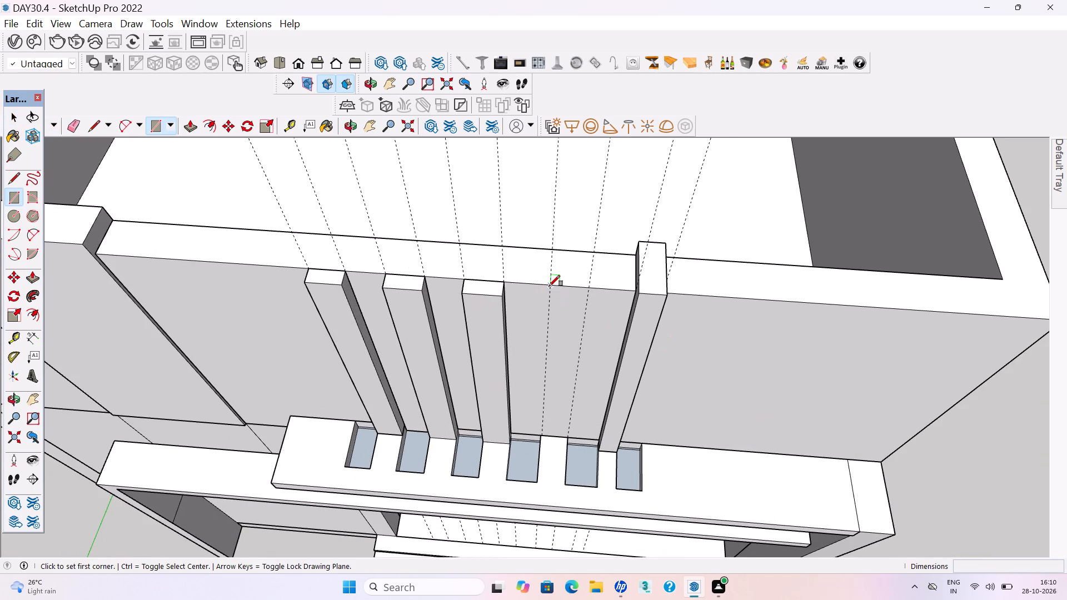
left_click(549, 286)
left_click(568, 439)
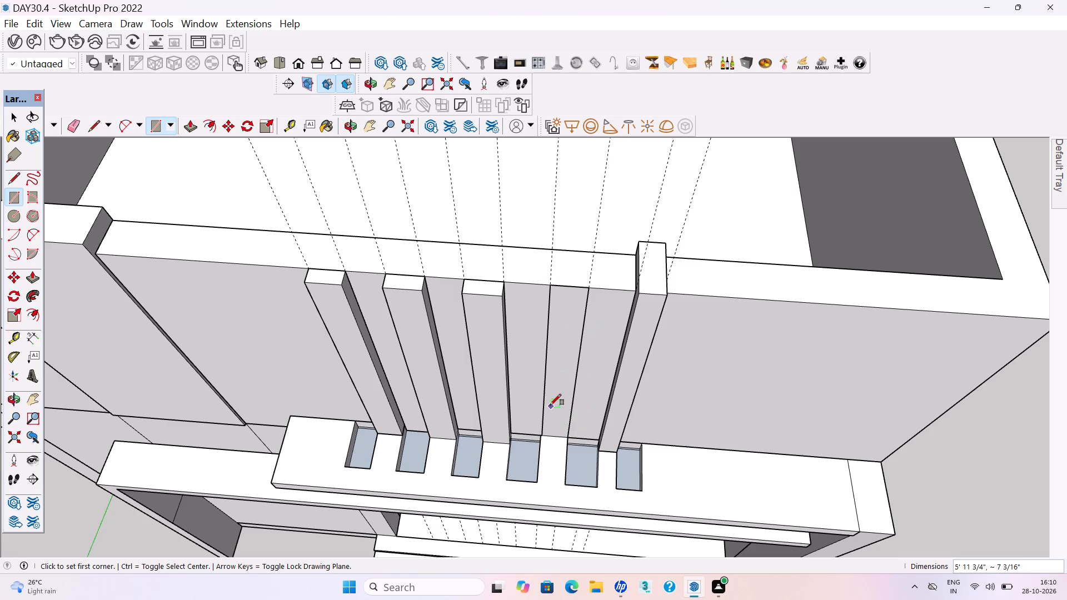
key("space")
key("p")
left_click(555, 291)
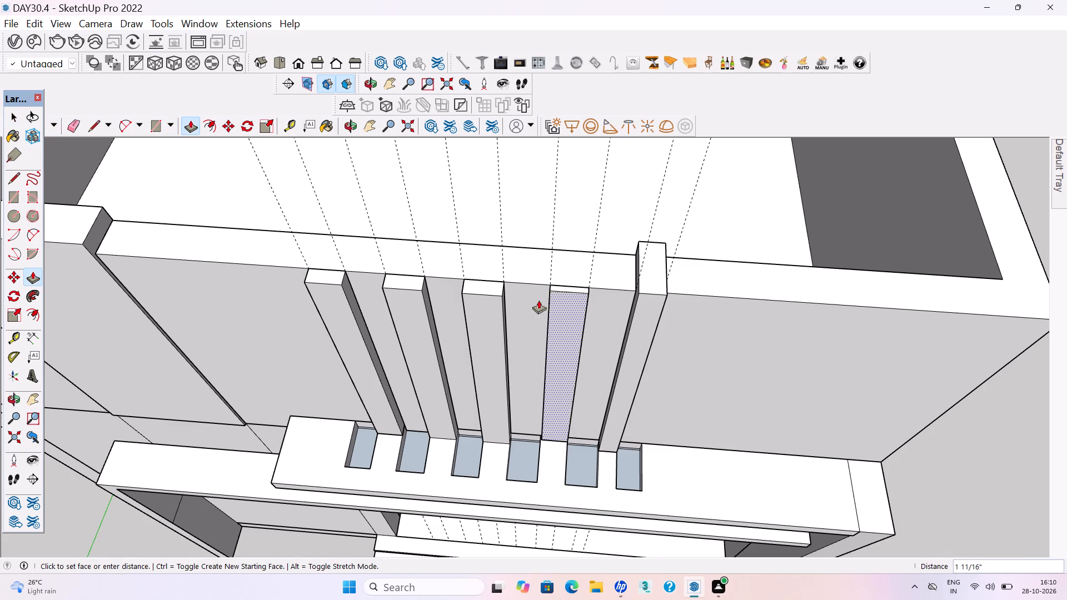
left_click(486, 297)
key("space")
scroll(586, 336, "down", 8)
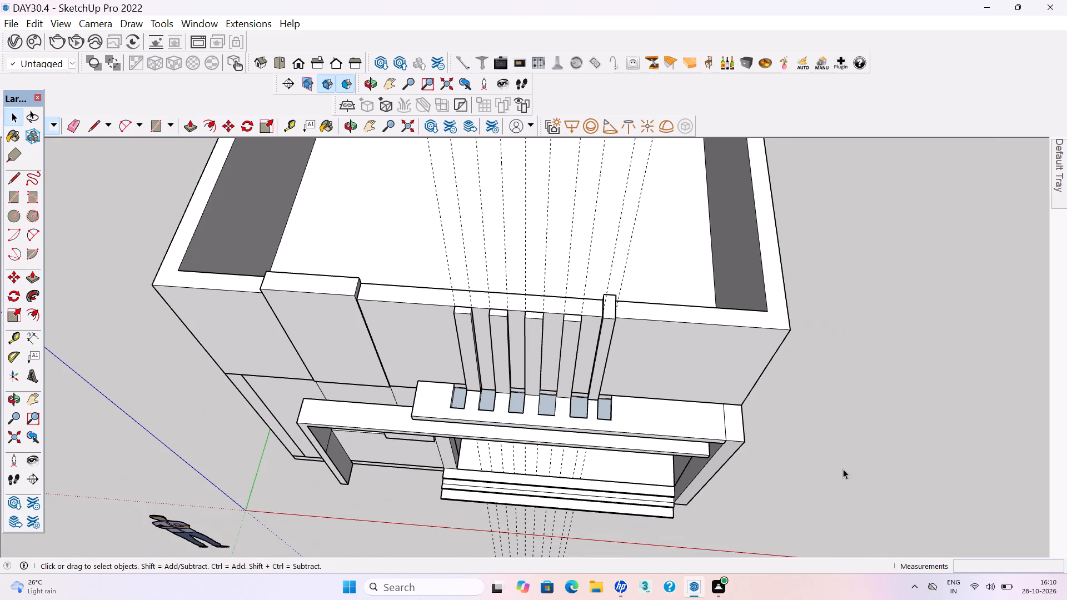
left_click(843, 469)
Select all the dashed guide lines running past the building and delete them.
scroll(526, 334, "down", 3)
middle_click_drag(390, 291, 764, 367)
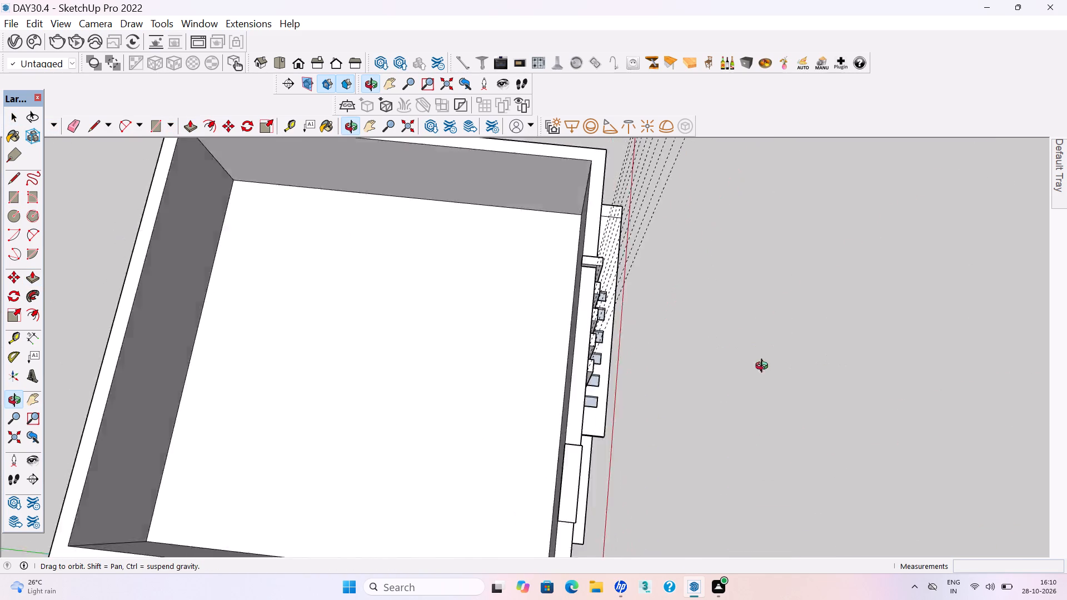
middle_click_drag(764, 367, 525, 367)
scroll(604, 439, "down", 15)
left_click_drag(701, 238, 685, 219)
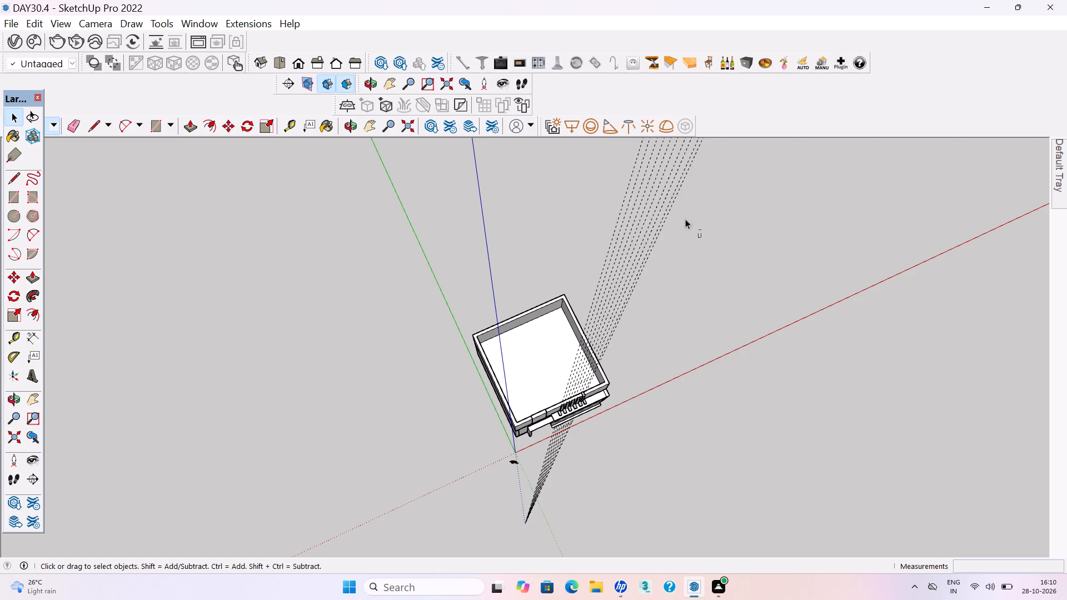
left_click_drag(685, 219, 561, 173)
key("Delete")
Extrude the top face of the newest fin, beside the existing wrapped fin, upward by about 1' 3 1/16".
scroll(622, 419, "up", 6)
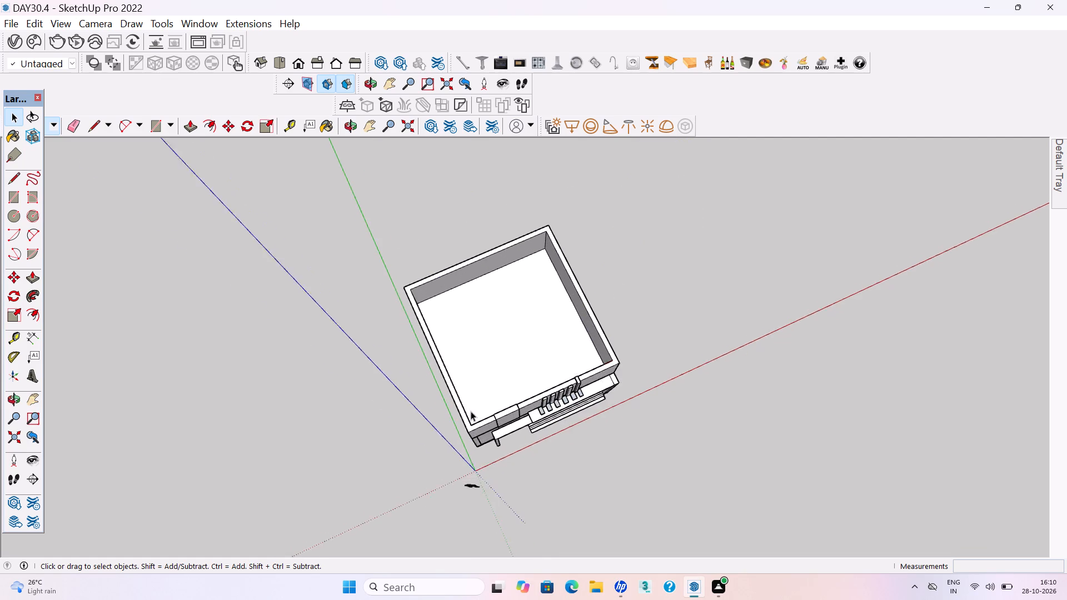
scroll(471, 411, "up", 10)
scroll(547, 377, "down", 3)
scroll(662, 363, "up", 6)
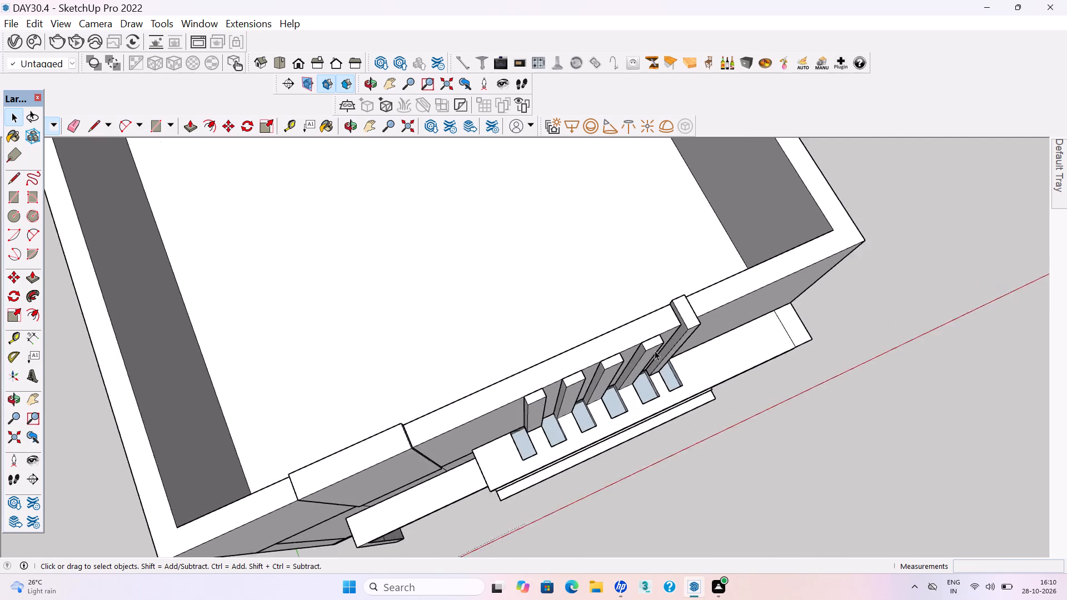
scroll(655, 351, "up", 5)
left_click(650, 341)
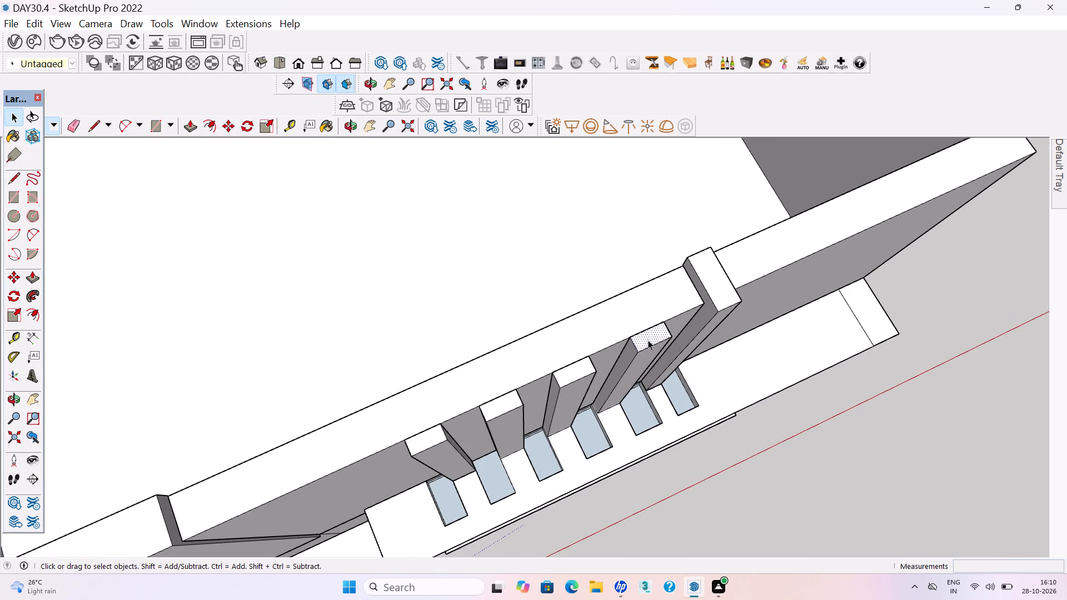
key("p")
left_click(644, 336)
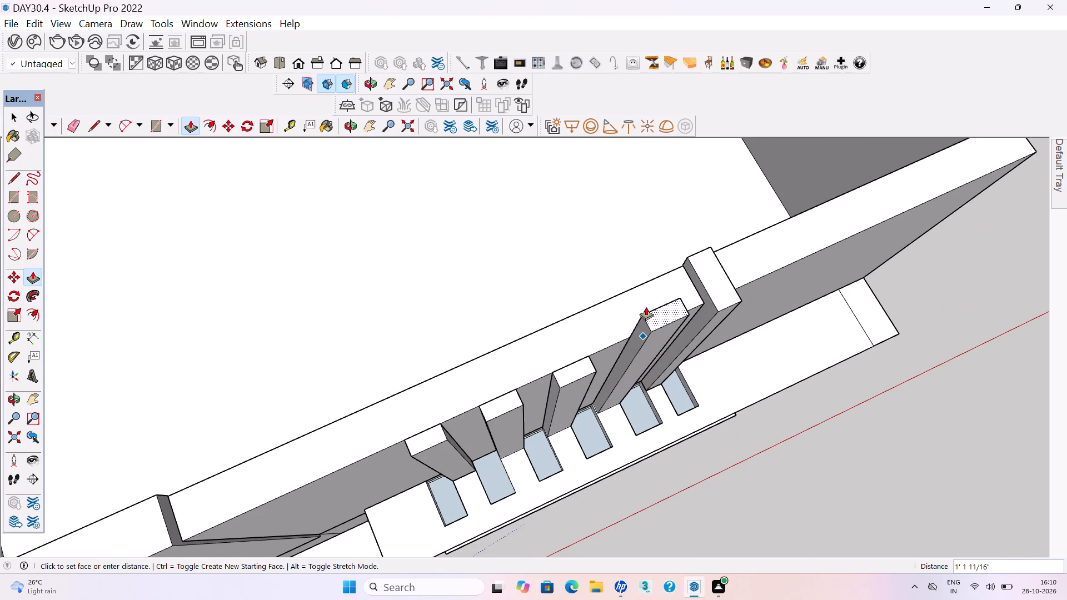
left_click(646, 304)
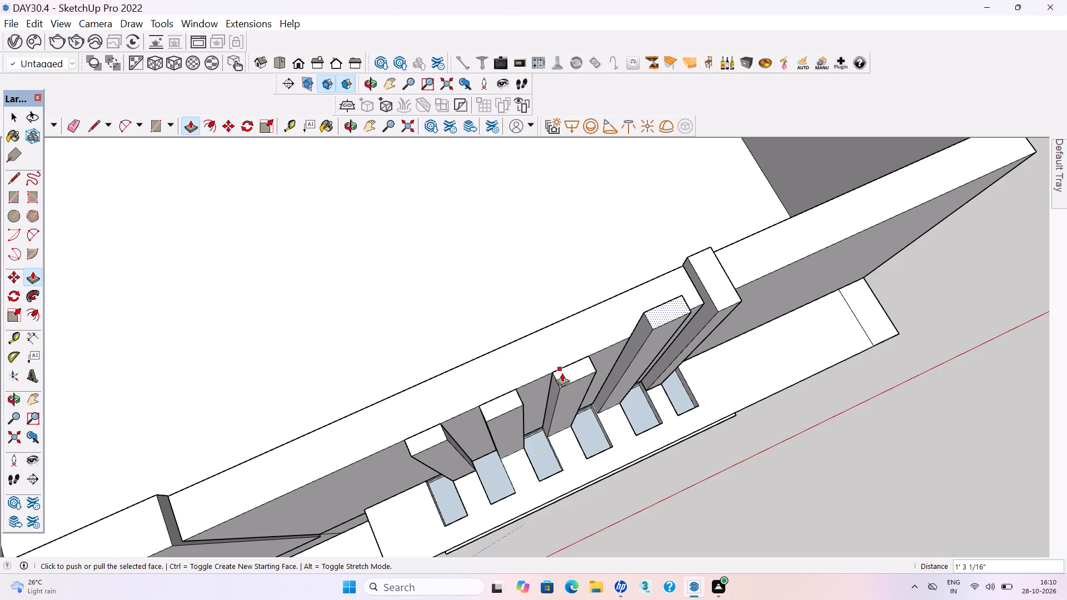
key("space")
Extrude the top faces of the two middle ungrouped fins upward so they rise above the wall's top.
left_click(567, 372)
key("p")
left_click(567, 372)
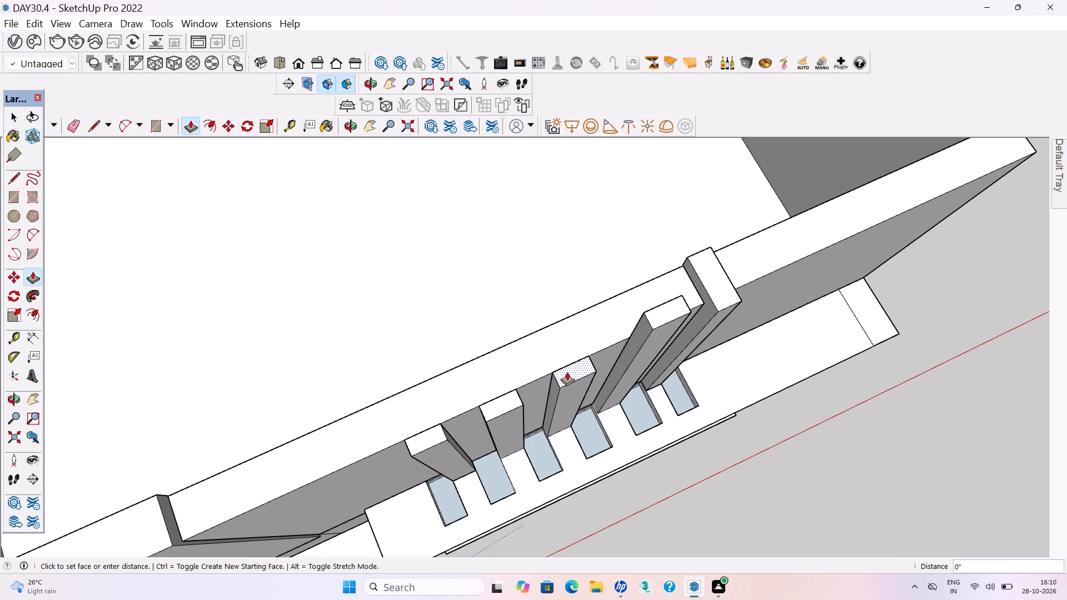
left_click(580, 338)
scroll(712, 379, "down", 3)
scroll(557, 392, "up", 3)
key("space")
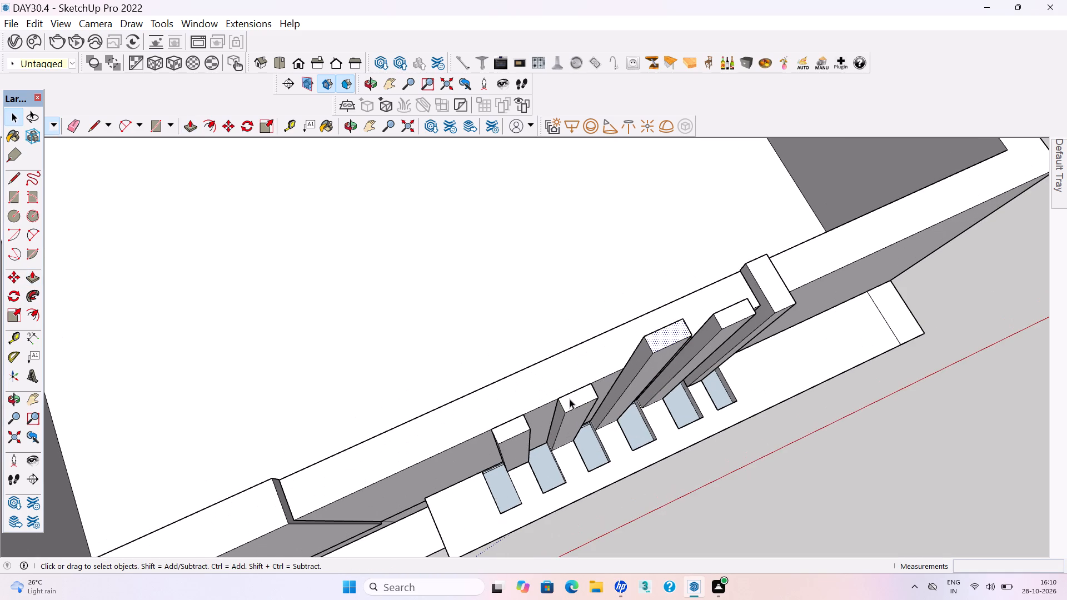
left_click(569, 403)
key("p")
left_click(569, 403)
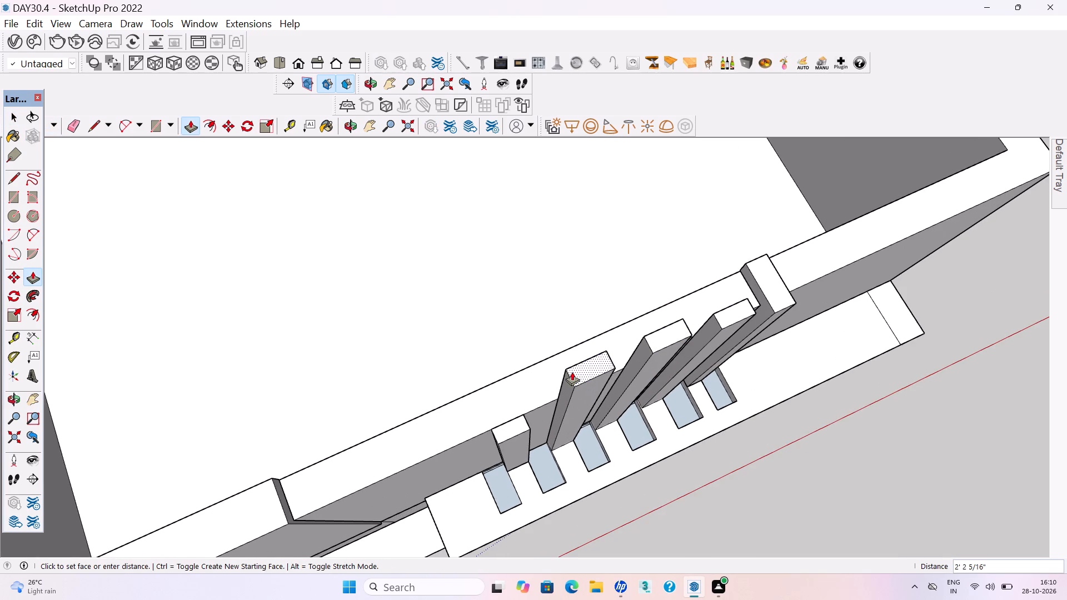
left_click(574, 369)
key("space")
Open the grouped fin at the far end, extrude its top face above the wall, and close the group.
left_click(505, 430)
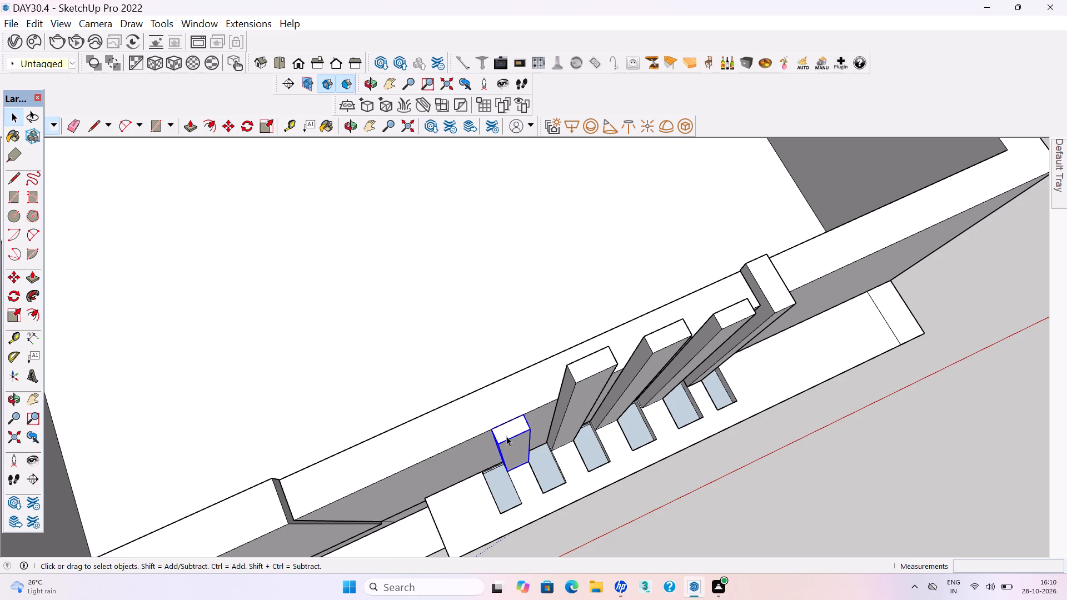
double_click(506, 434)
left_click(506, 434)
left_click(506, 434)
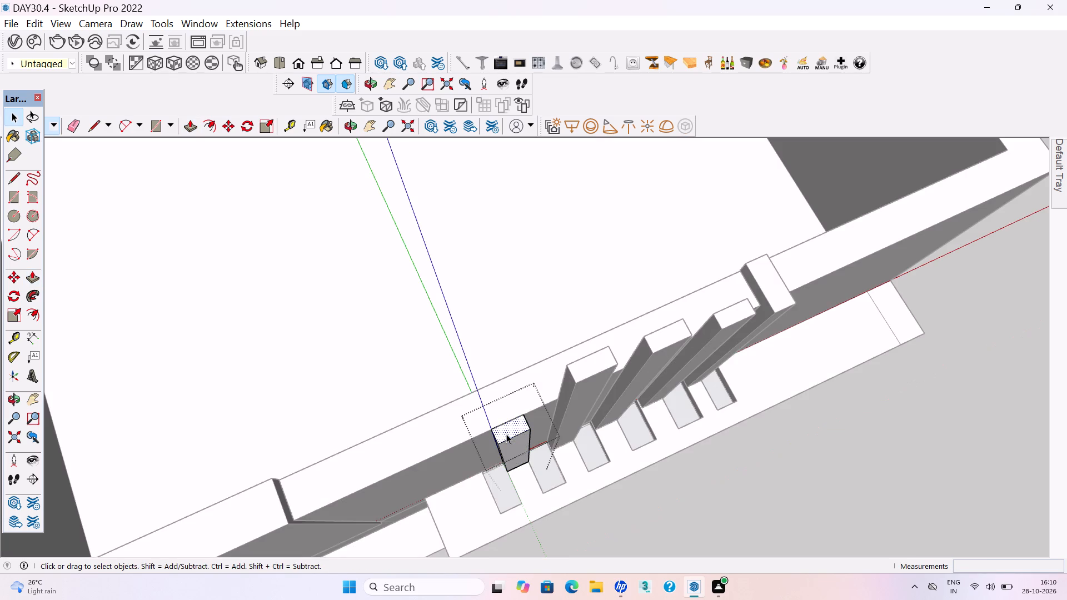
key("p")
left_click(506, 434)
left_click(521, 393)
key("space")
scroll(520, 426, "down", 3)
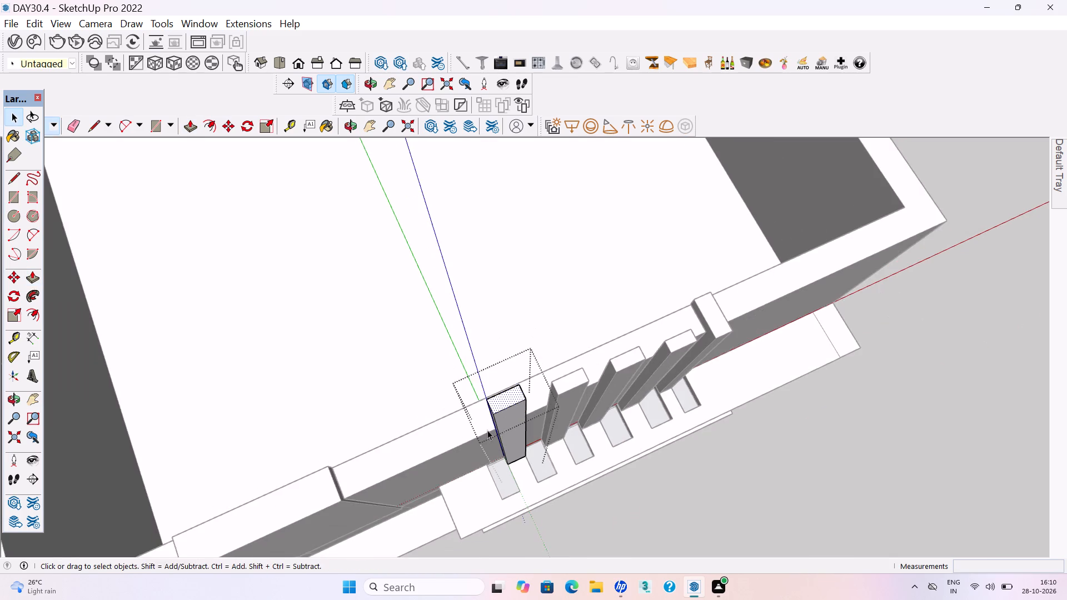
scroll(487, 430, "down", 1)
middle_click_drag(484, 431, 686, 453)
left_click(766, 445)
Draw a rectangle about 6 13/16" by 7 3/16" on the back of the fin beside the existing one, starting at the wall's top edge.
scroll(483, 393, "down", 3)
middle_click_drag(466, 391, 847, 387)
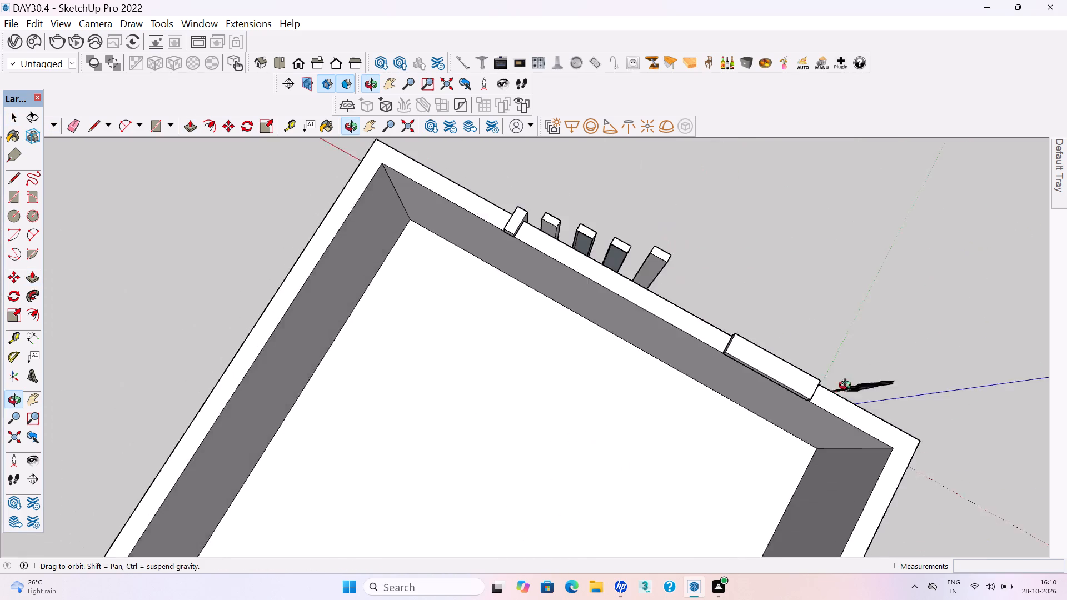
middle_click_drag(847, 387, 857, 363)
scroll(548, 184, "up", 11)
middle_click_drag(529, 251, 580, 231)
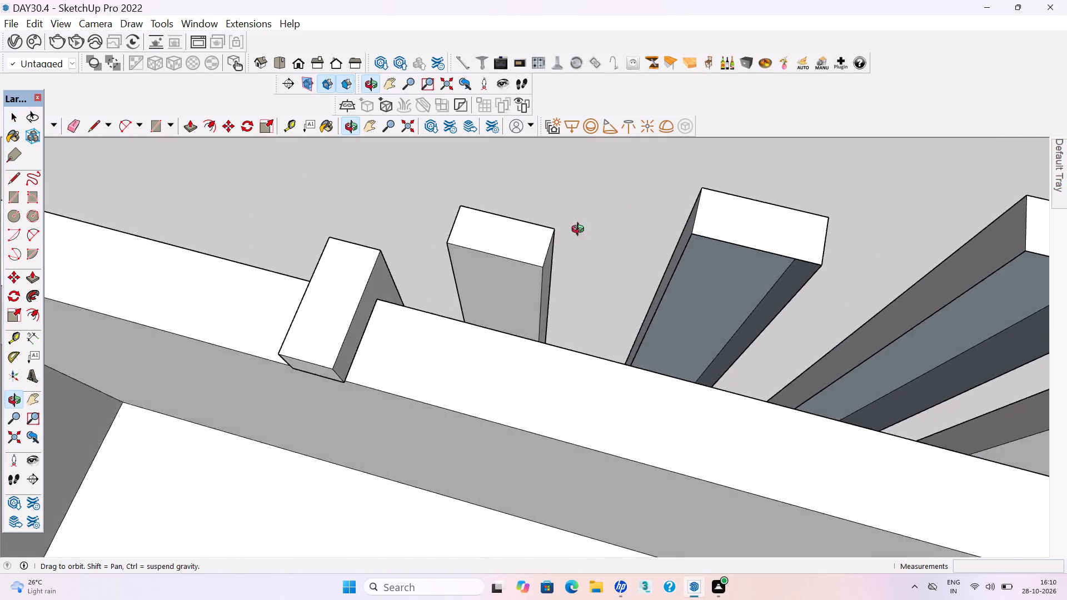
middle_click_drag(580, 231, 610, 194)
key("h")
left_click_drag(466, 368, 523, 351)
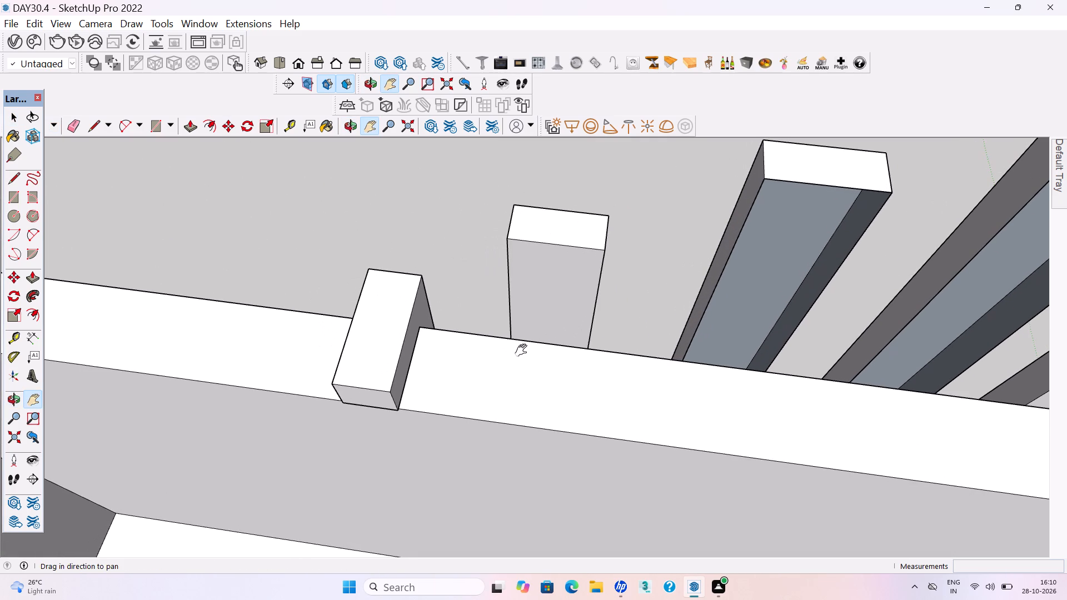
key("r")
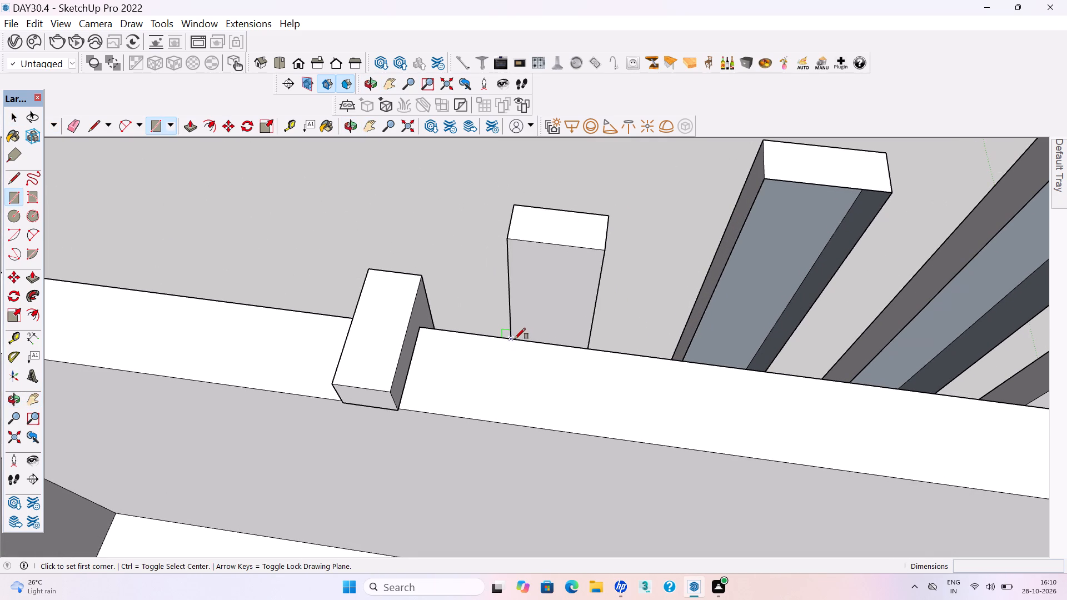
left_click(511, 338)
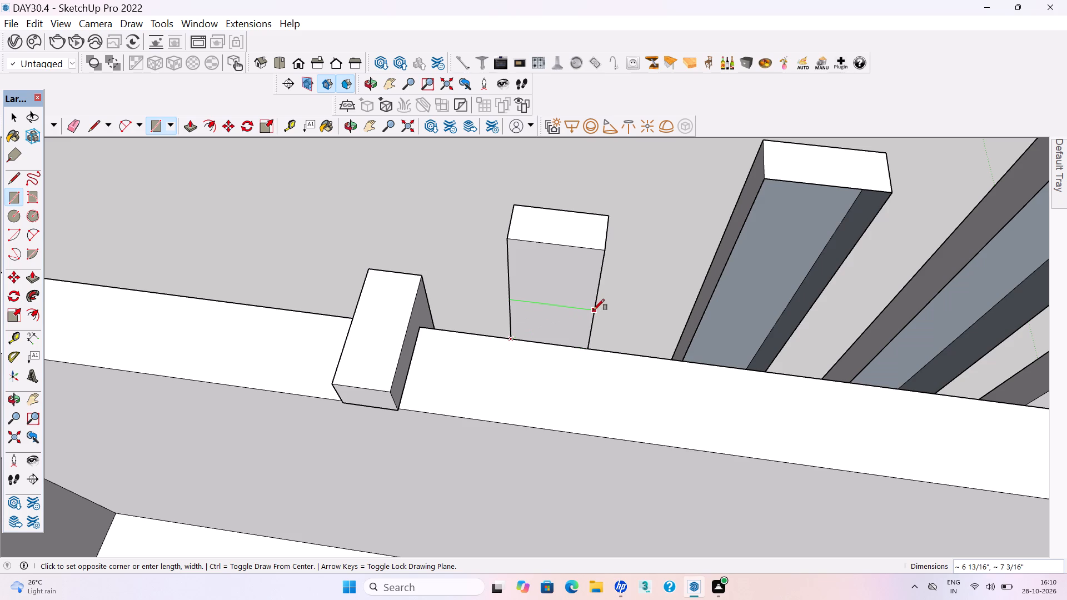
left_click(595, 311)
Extrude that rectangle 9" across the wall's top to its inner face.
key("space")
left_click(562, 327)
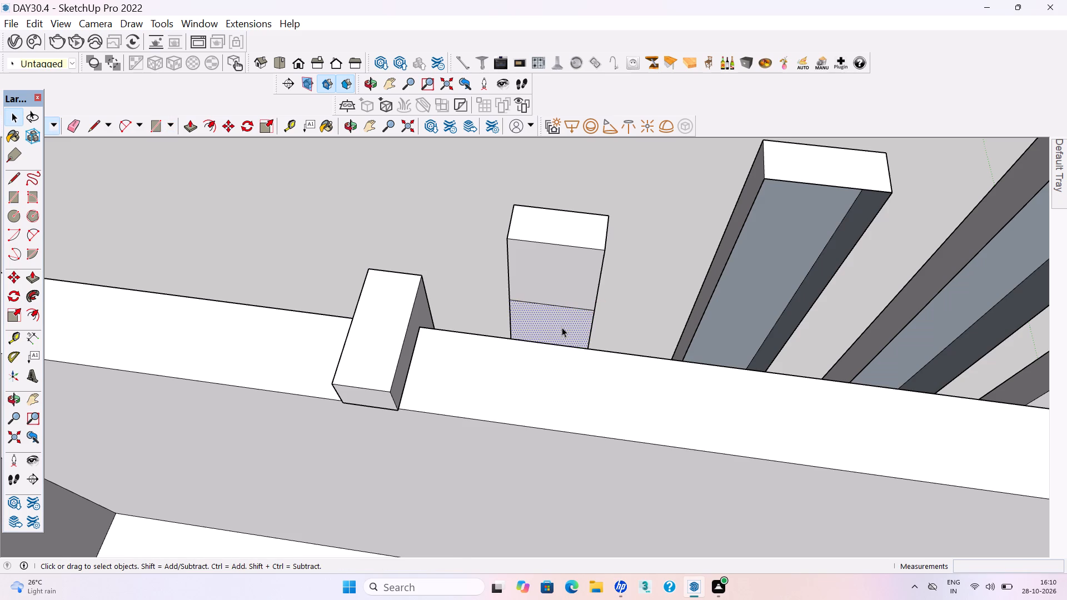
key("p")
left_click(557, 320)
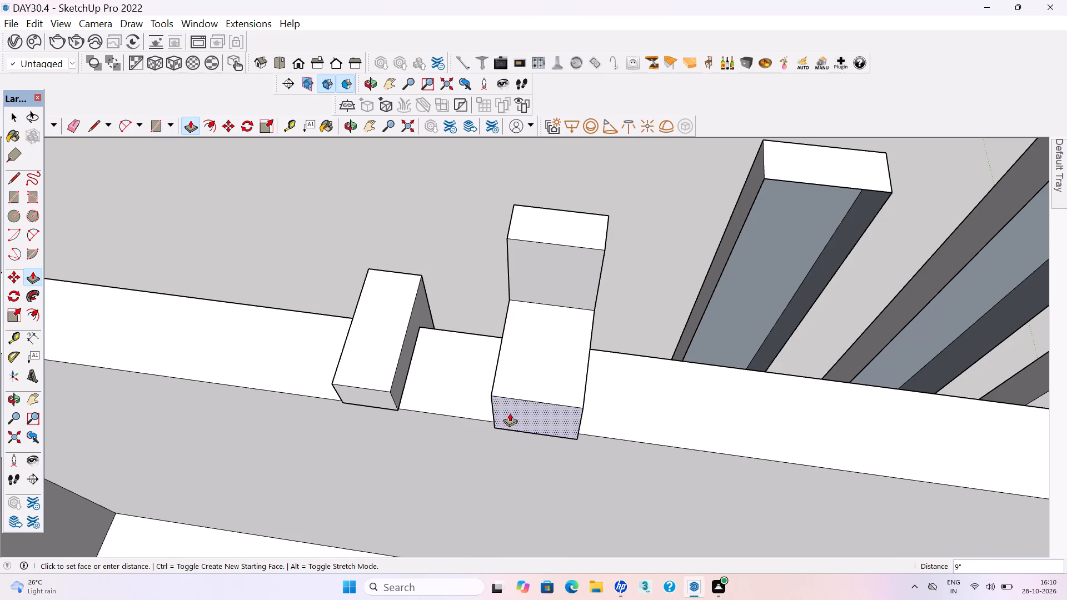
left_click(470, 419)
key("space")
Draw a 7 1/2" by about 9 7/16" rectangle on the next fin's back and extrude it across the wall's top, level with the neighbouring fin.
scroll(449, 397, "down", 3)
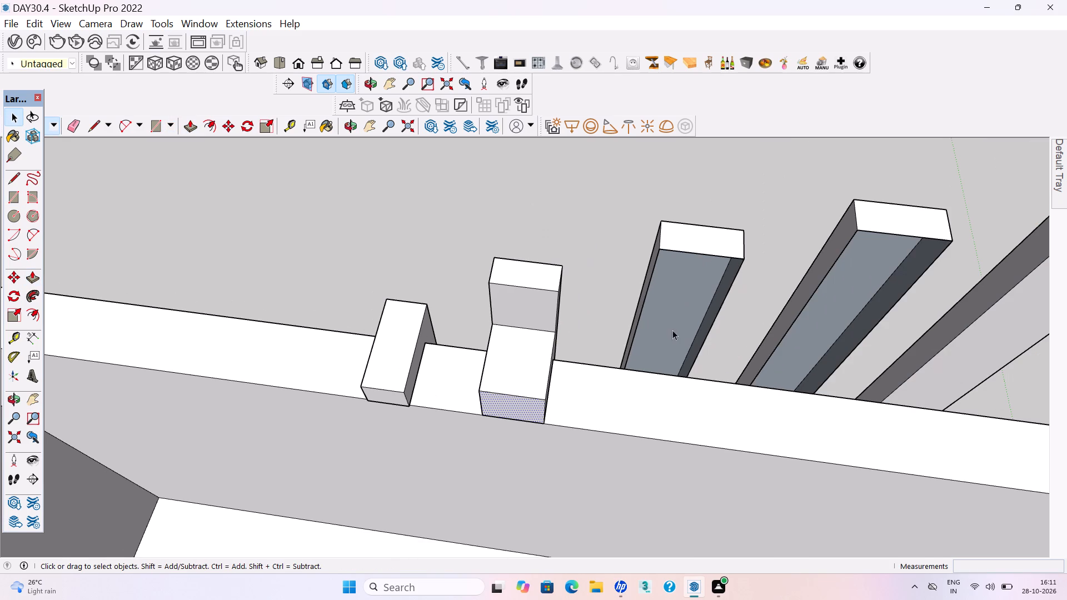
scroll(620, 338, "down", 4)
scroll(657, 314, "up", 3)
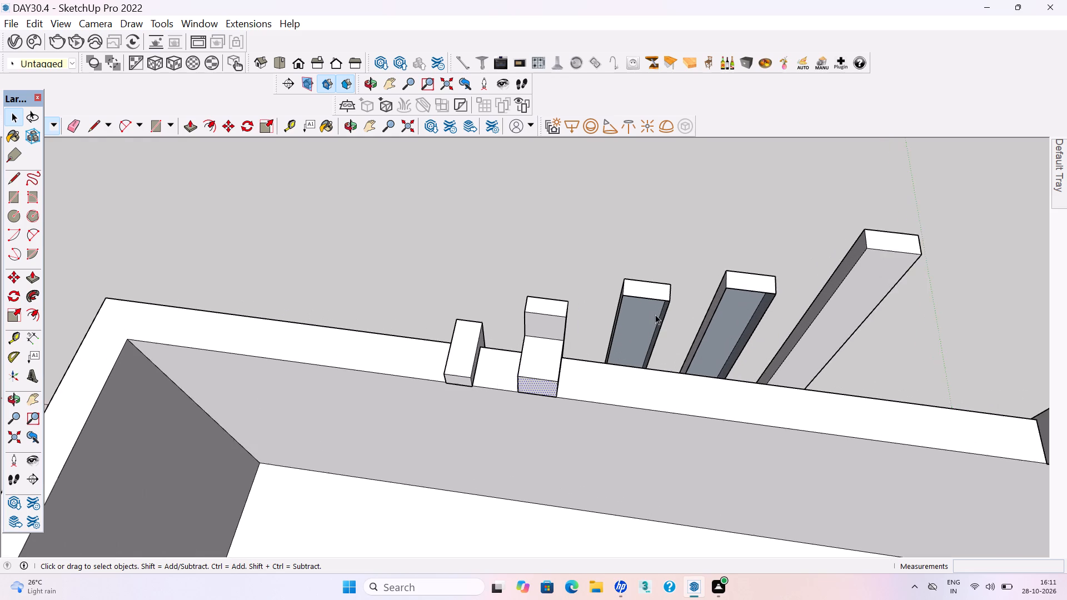
scroll(646, 321, "up", 1)
key("r")
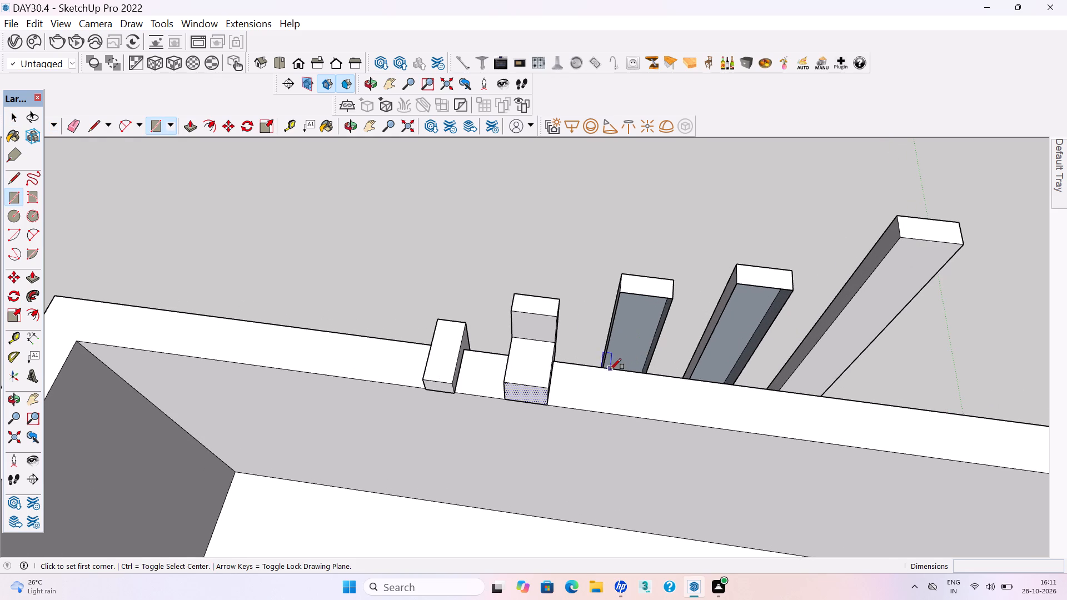
left_click(605, 368)
left_click(655, 347)
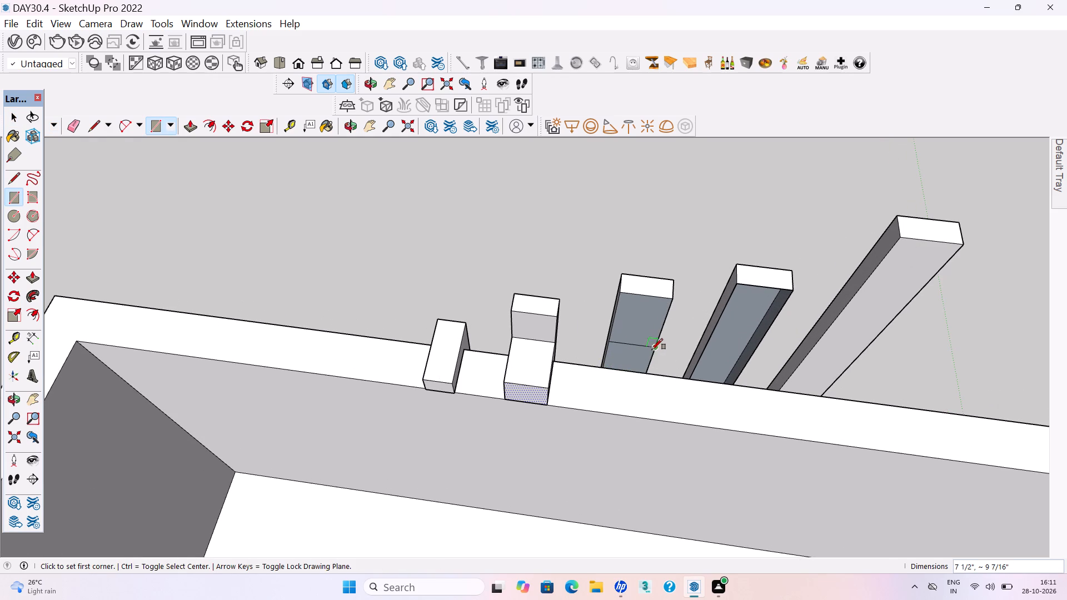
key("space")
left_click(628, 363)
key("p")
left_click(623, 350)
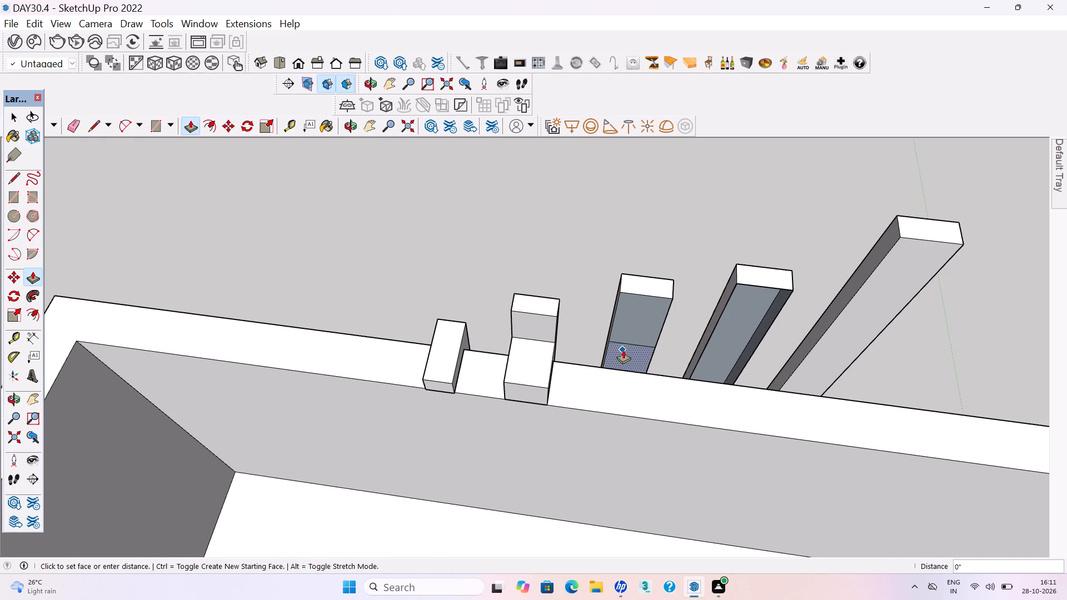
left_click(539, 393)
key("space")
scroll(537, 394, "down", 4)
left_click(575, 273)
Draw a 7 7/16" by about 10 3/16" rectangle on the following fin's back and extrude it across the wall's top to match its neighbour.
scroll(705, 386, "up", 3)
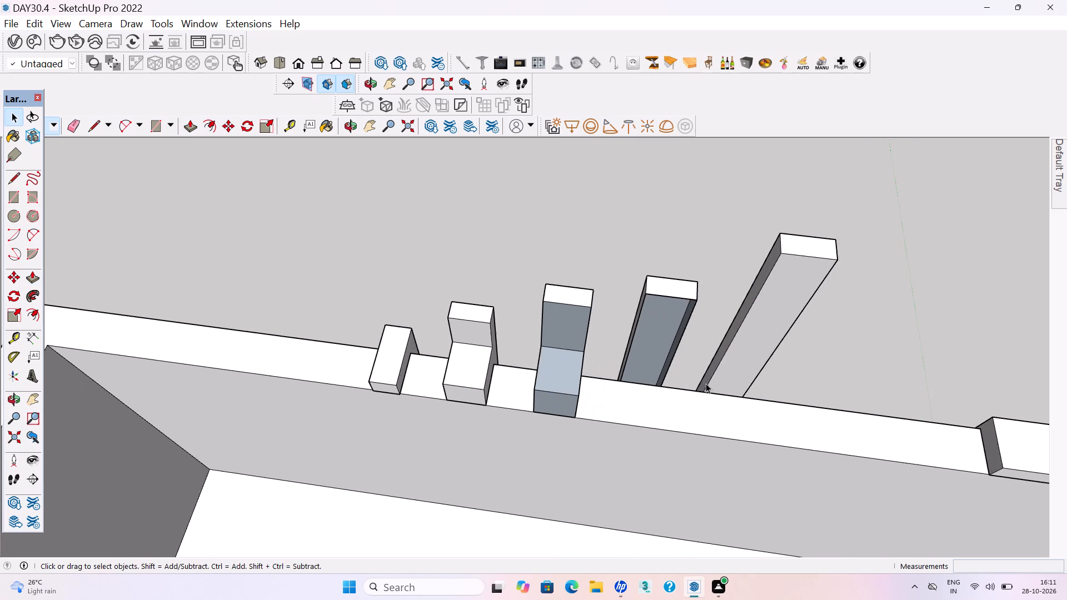
scroll(665, 361, "up", 2)
key("r")
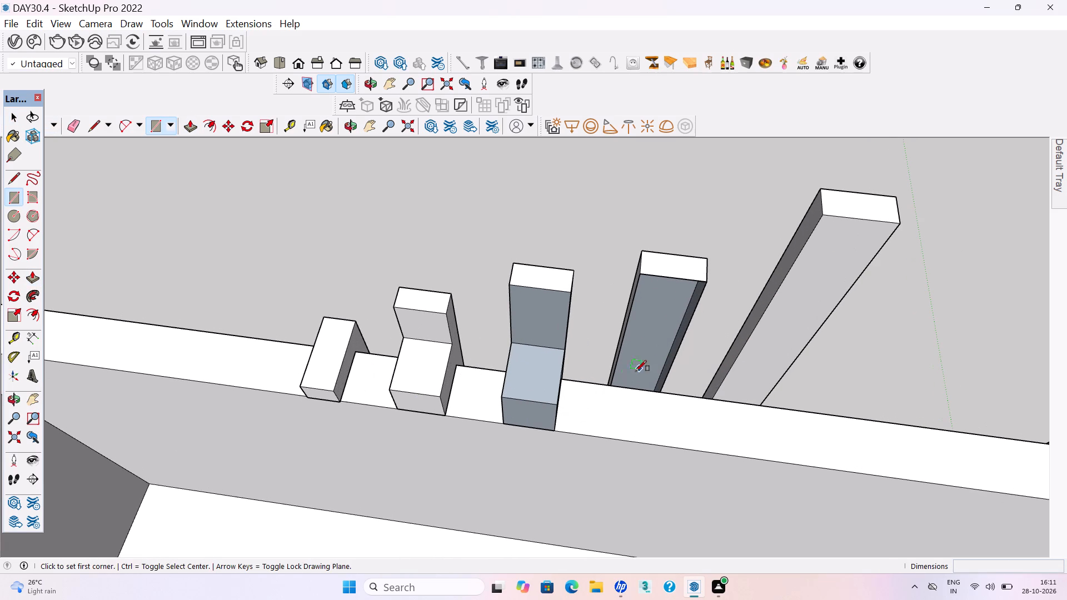
left_click(612, 384)
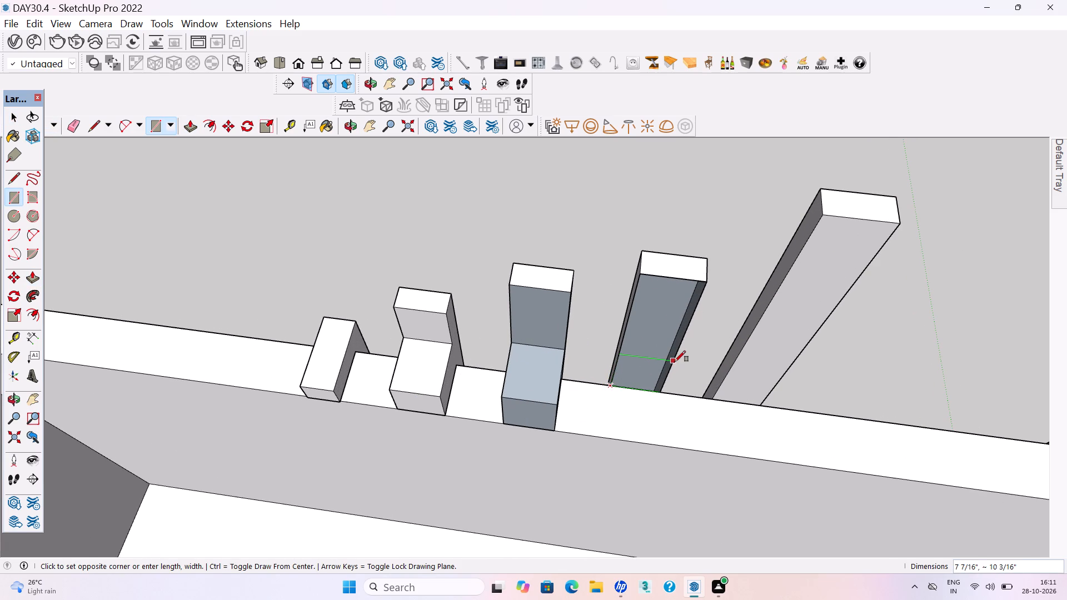
left_click(675, 362)
key("space")
left_click(634, 373)
key("p")
left_click(630, 366)
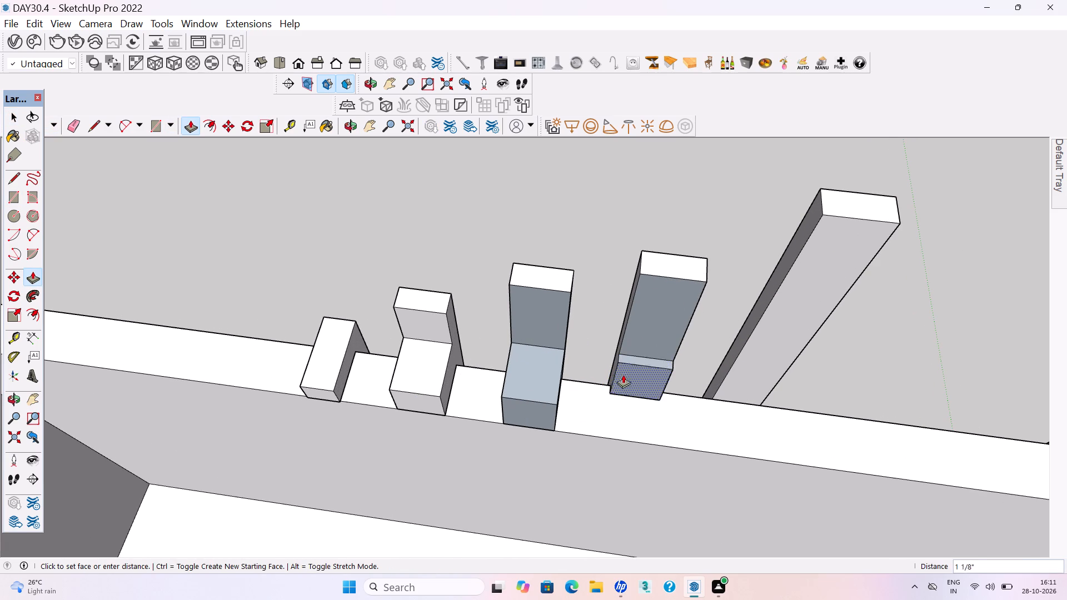
left_click(554, 426)
key("space")
scroll(550, 423, "down", 3)
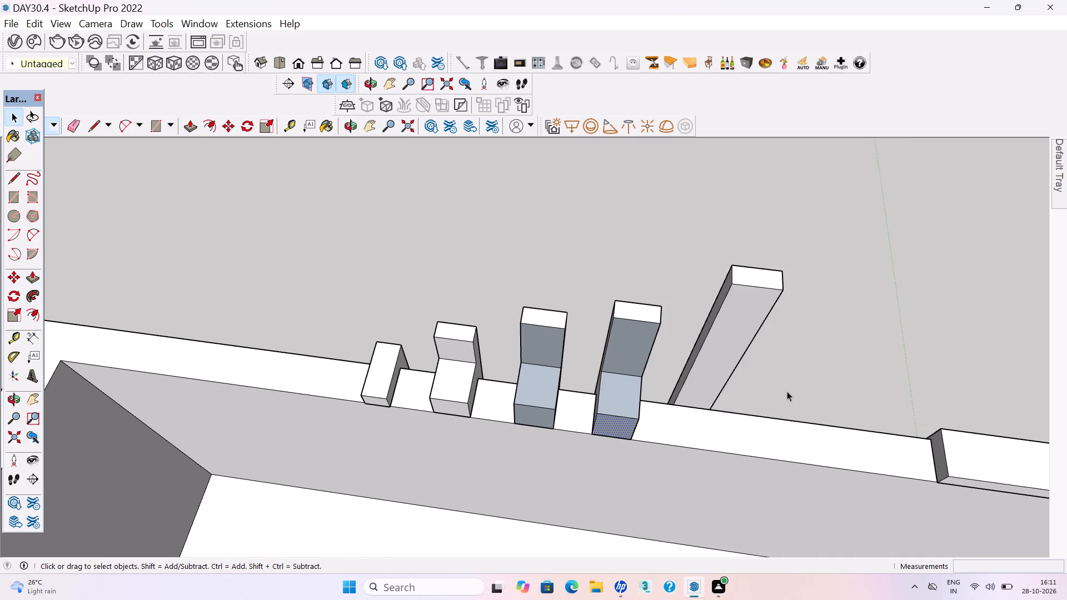
left_click(825, 393)
Draw a 7 1/16" by about 1' 3 1/8" rectangle on the last fin's back and extrude it across the wall's top, level with its neighbour.
scroll(750, 393, "up", 3)
key("r")
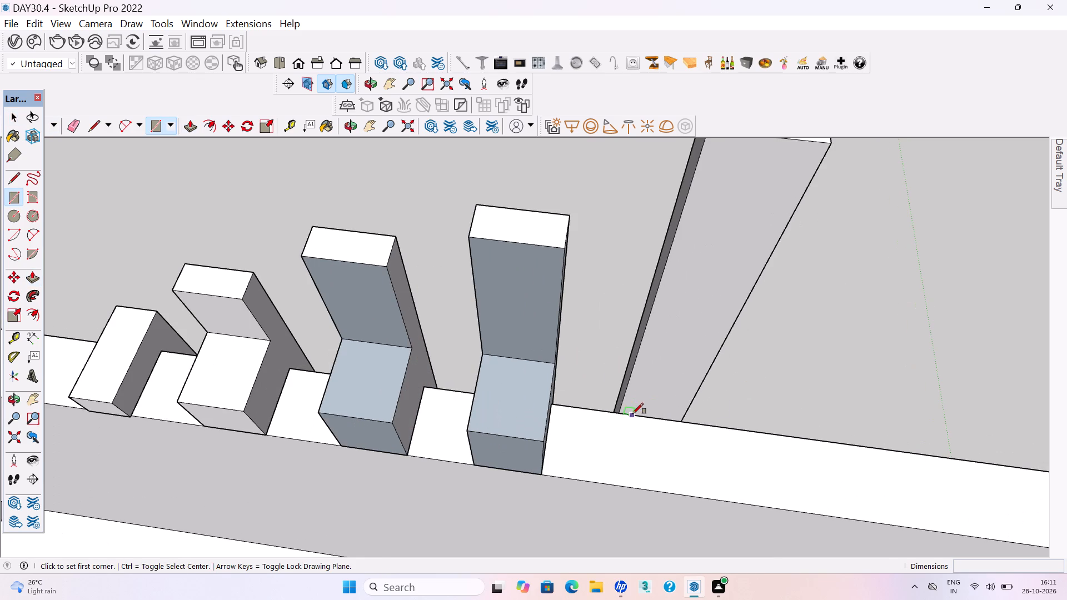
left_click(618, 414)
left_click(712, 359)
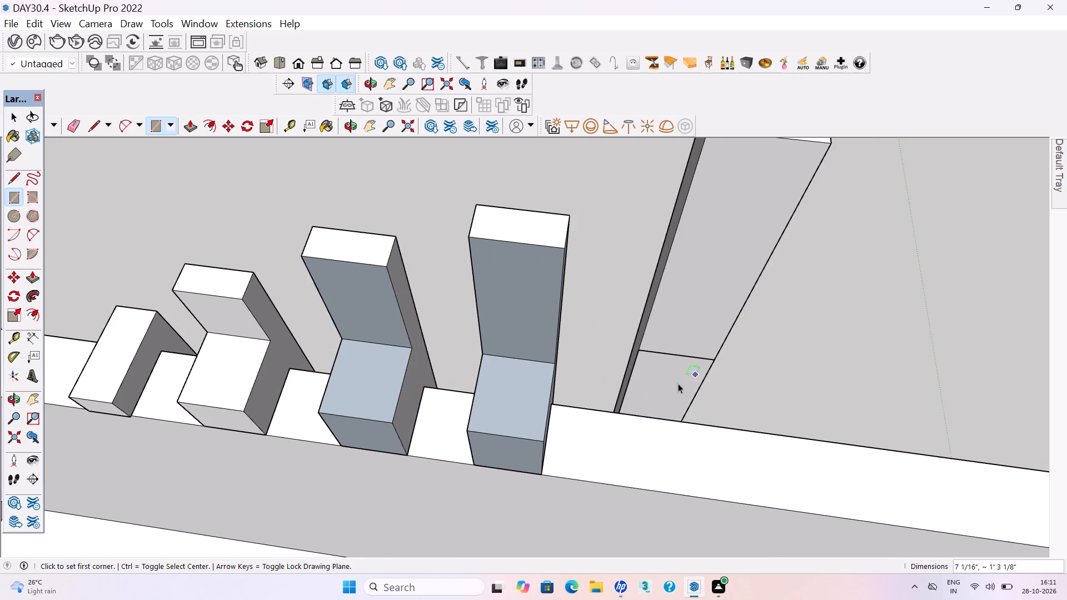
key("space")
left_click(666, 386)
key("p")
left_click(656, 377)
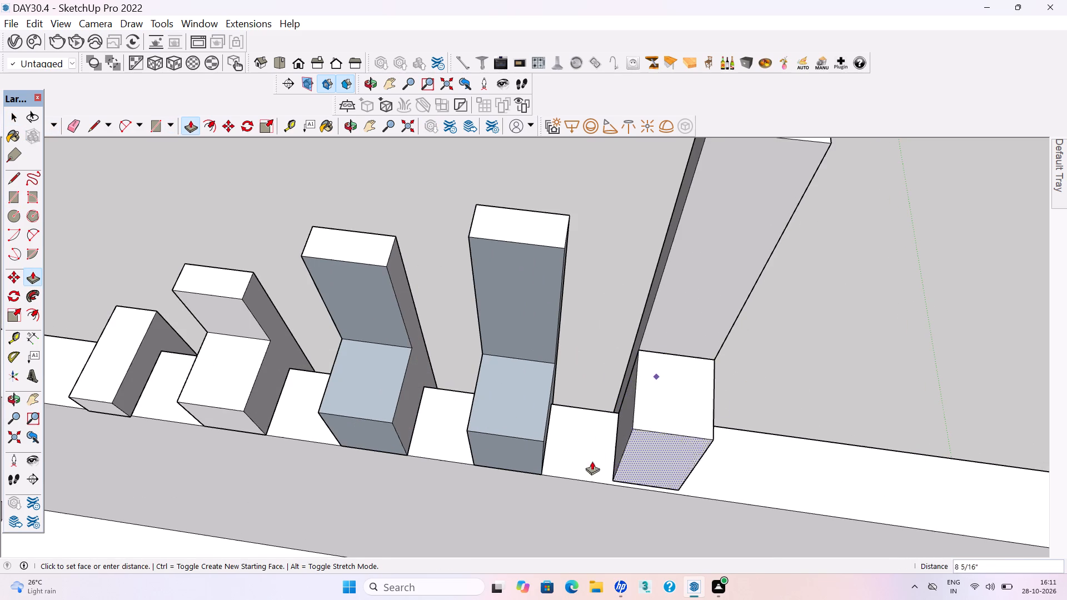
left_click(537, 468)
key("space")
left_click(821, 396)
Save the model.
key("ctrl+s")
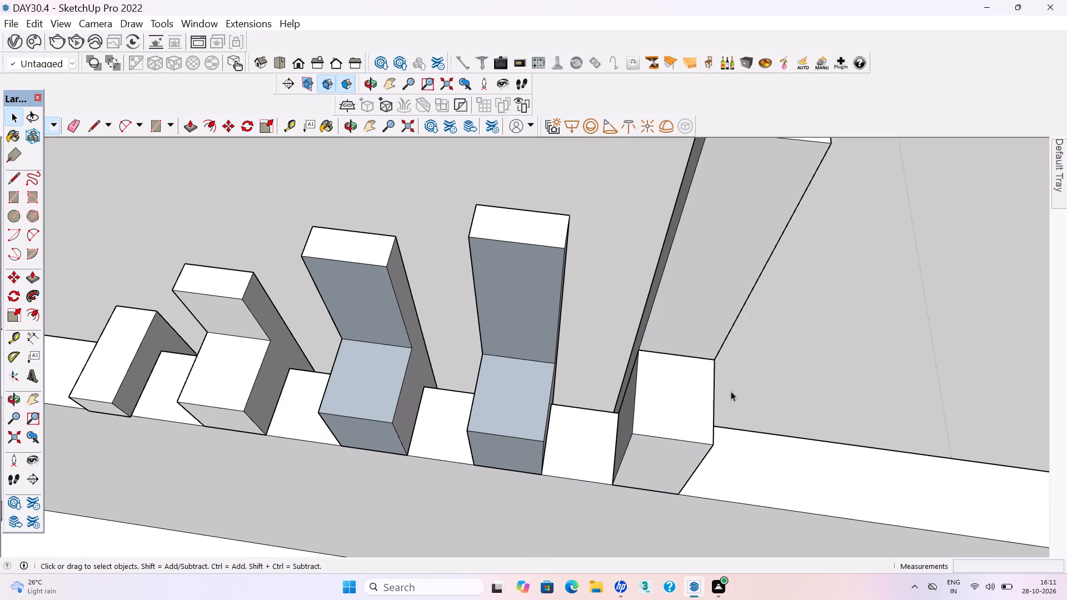
Push the back face of the second fin's upstand 3 1/4" through to its front, trimming the fin level with its wall-top block.
scroll(622, 393, "down", 13)
middle_click_drag(819, 293, 319, 302)
middle_click(319, 302)
scroll(701, 400, "down", 5)
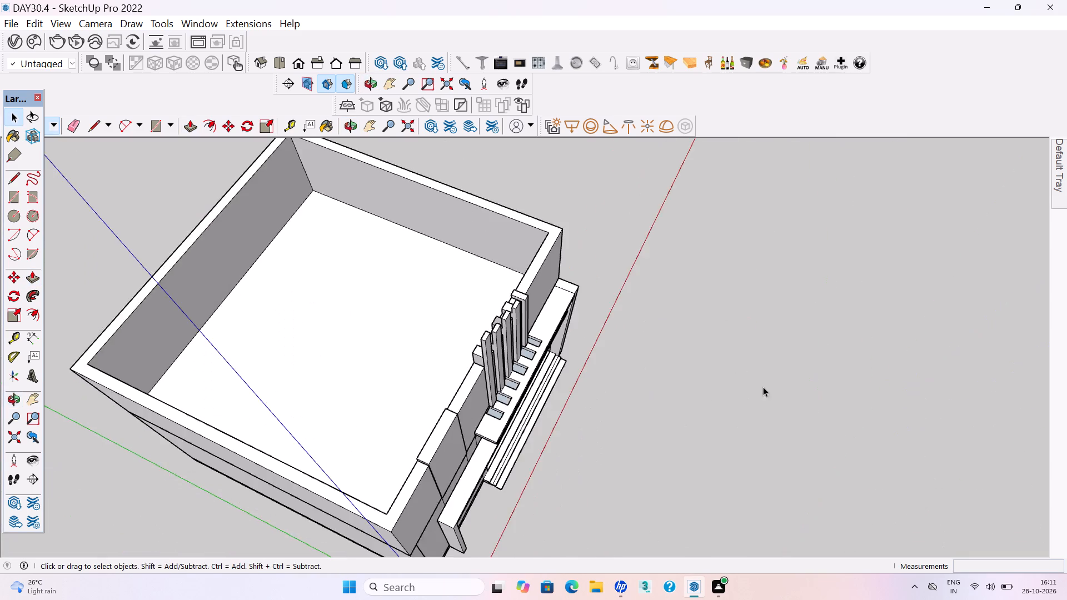
middle_click_drag(817, 367, 464, 278)
scroll(481, 246, "up", 7)
middle_click_drag(503, 266, 348, 351)
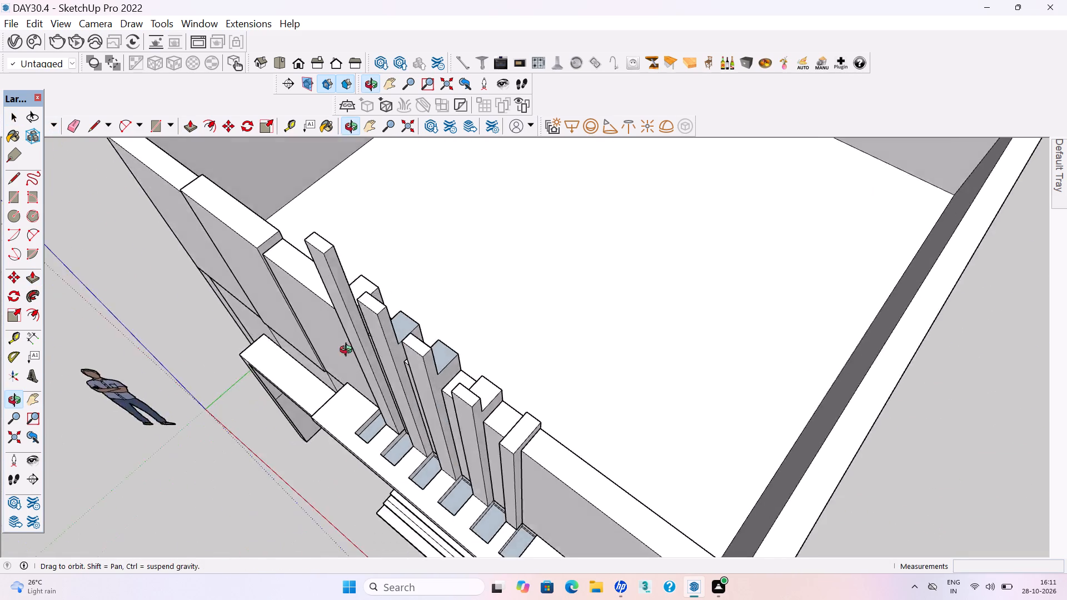
middle_click_drag(348, 351, 328, 351)
scroll(652, 356, "down", 3)
middle_click_drag(639, 363, 351, 349)
scroll(326, 264, "up", 7)
scroll(552, 293, "down", 3)
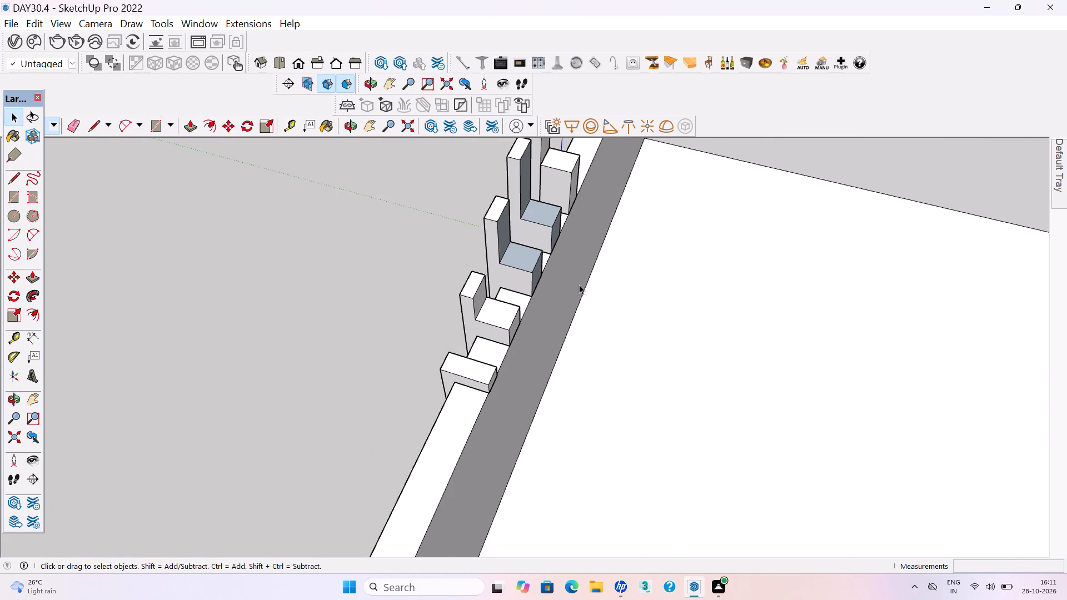
scroll(479, 291, "up", 6)
left_click(468, 307)
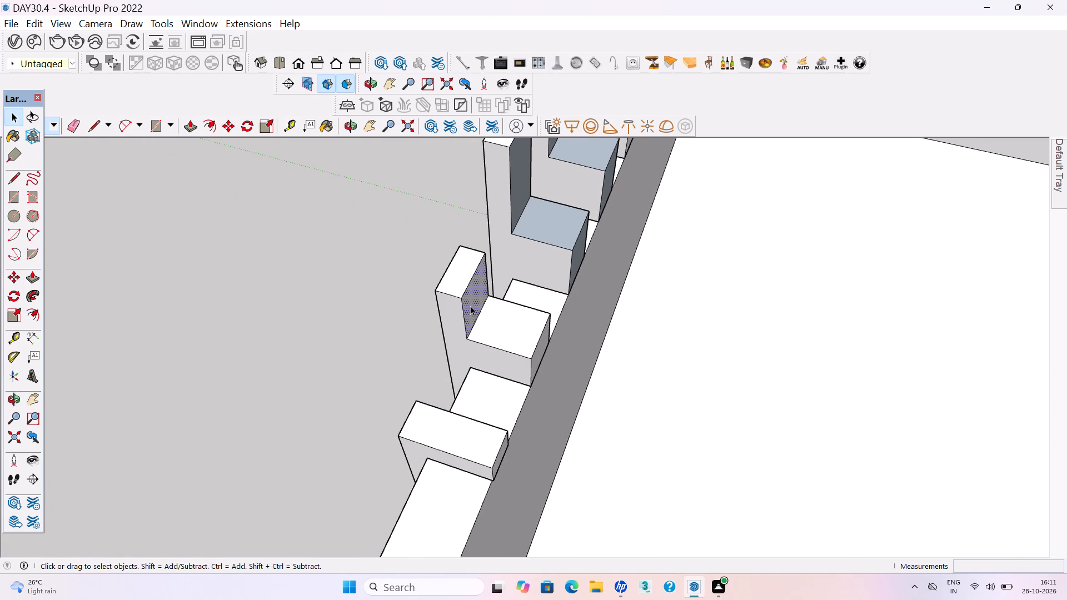
key("p")
left_click(470, 305)
left_click(428, 298)
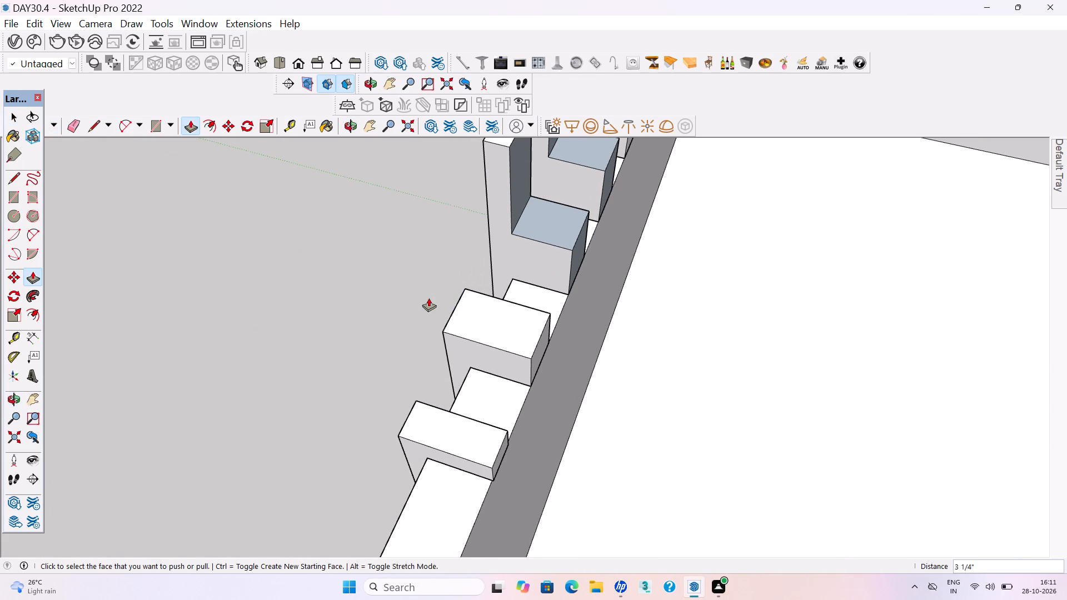
Push the third fin's upstand through to its front face, trimming the fin level with its wall-top block.
scroll(503, 351, "down", 7)
scroll(525, 252, "up", 7)
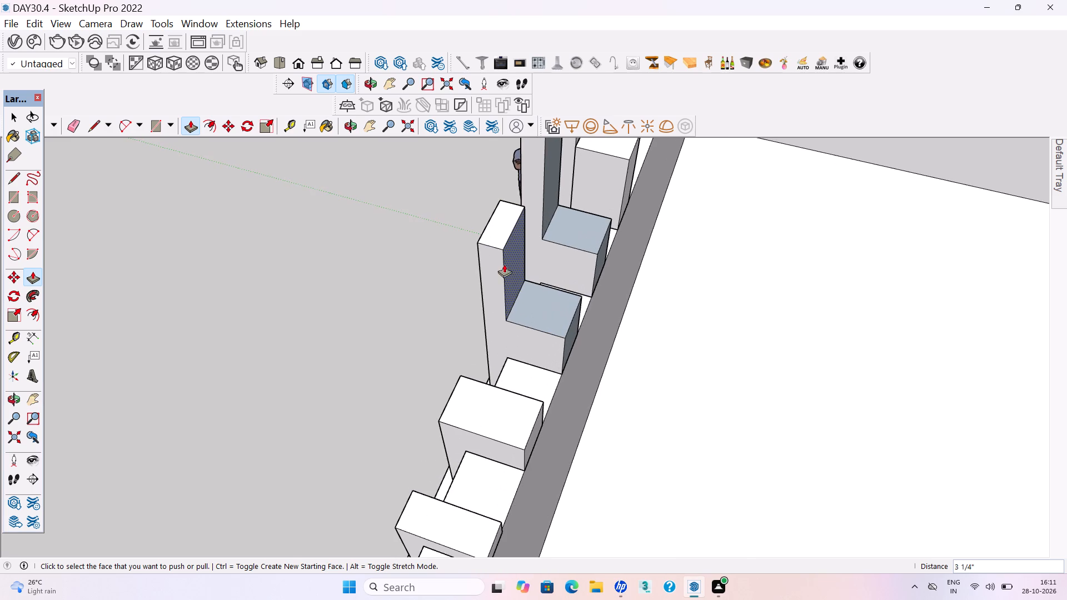
left_click(518, 271)
left_click(510, 269)
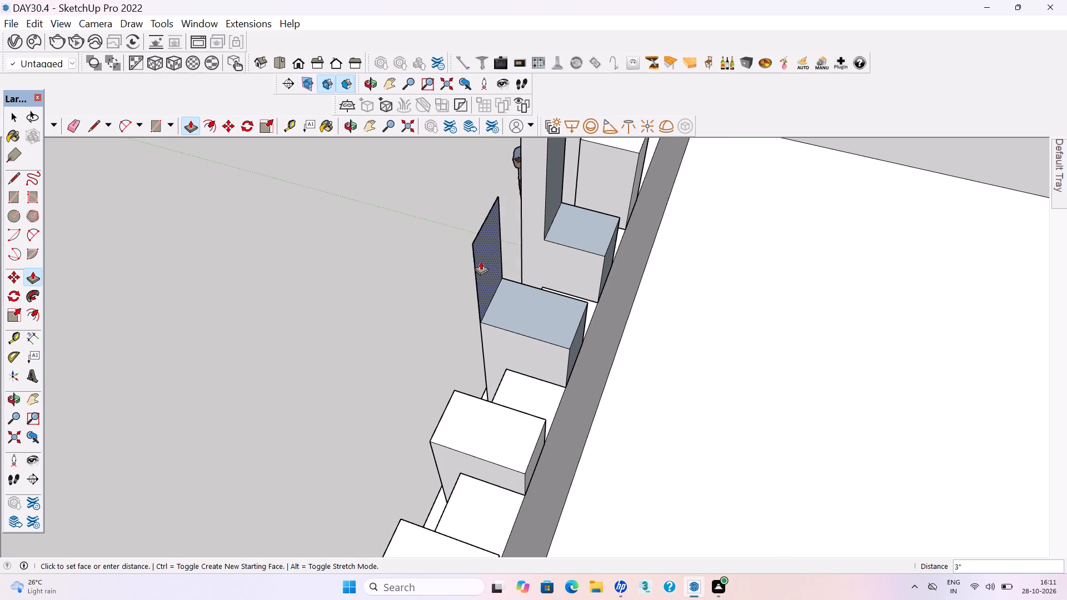
left_click(456, 258)
Push the fourth fin's upstand 3 3/16" through to its front face, trimming it level with its wall-top block.
scroll(530, 379, "down", 8)
middle_click_drag(579, 272, 416, 268)
scroll(440, 234, "up", 7)
left_click(569, 361)
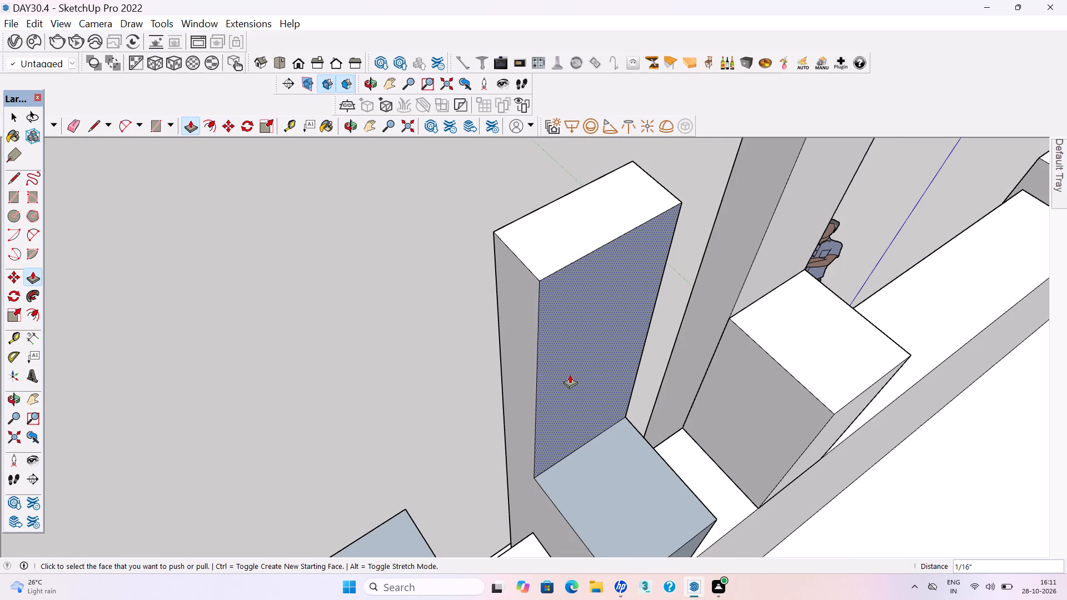
left_click(570, 374)
left_click(498, 317)
scroll(477, 392, "down", 4)
scroll(570, 261, "up", 2)
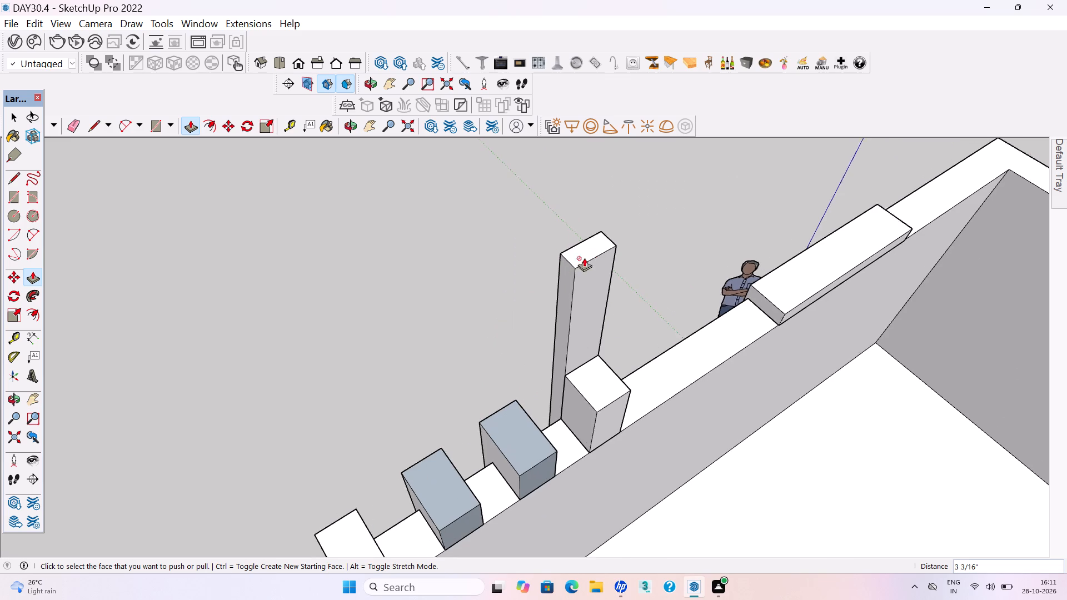
Open the remaining tall fin's group and push its back face through to its front, removing the fin's body.
scroll(584, 258, "up", 2)
key("space")
left_click(585, 350)
double_click(585, 350)
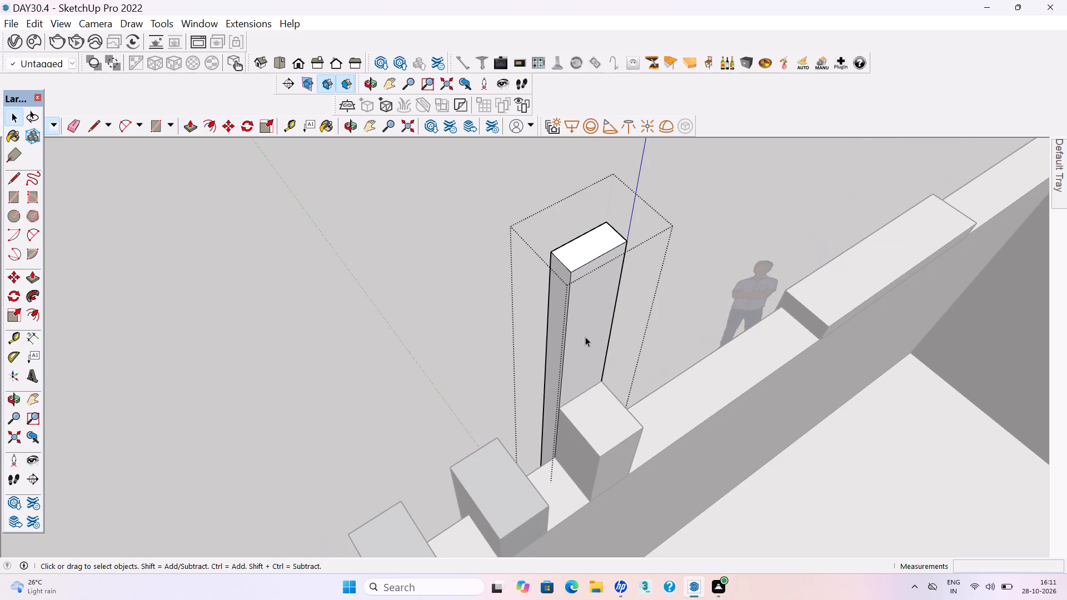
left_click(585, 337)
key("p")
left_click(585, 336)
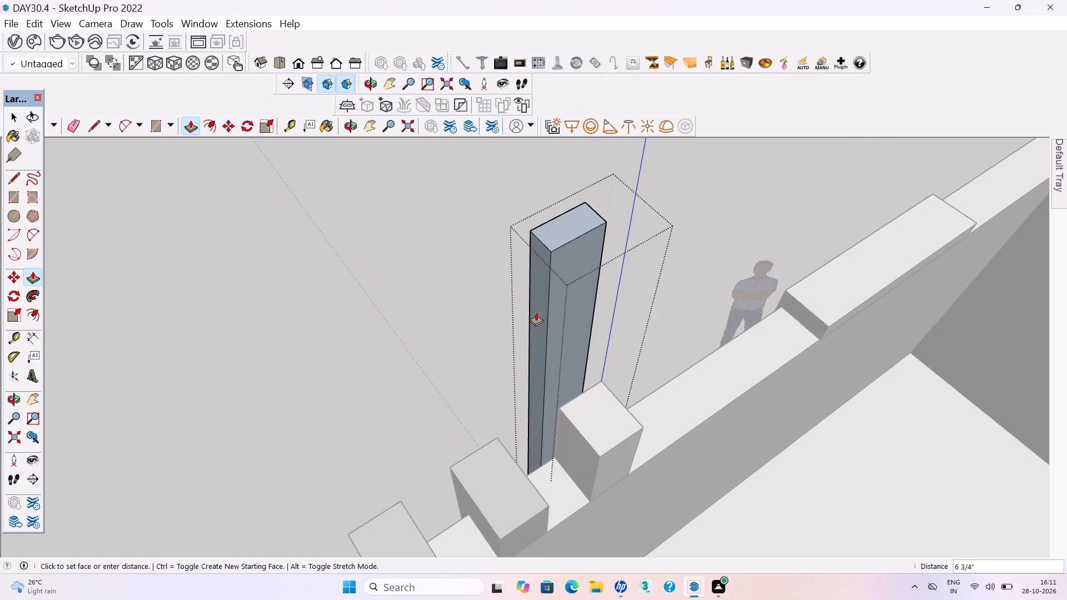
left_click(559, 322)
scroll(587, 358, "down", 4)
key("space")
left_click(539, 328)
scroll(556, 339, "down", 5)
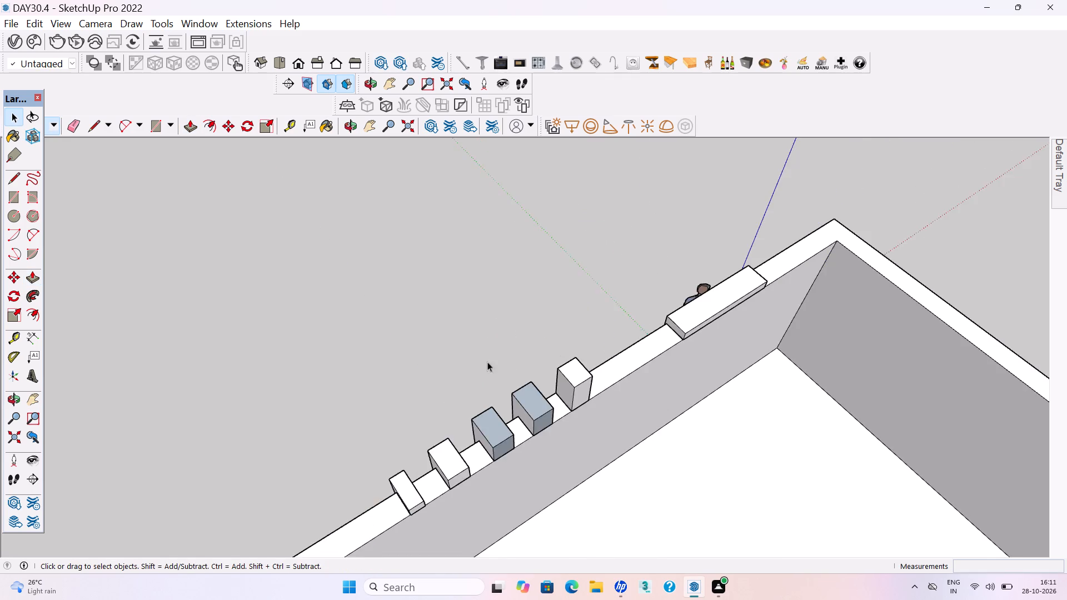
Examine the front facade's fins, wall-top blocks and slotted canopy from the front and above.
middle_click_drag(490, 374, 930, 387)
left_click(430, 454)
scroll(428, 396, "down", 9)
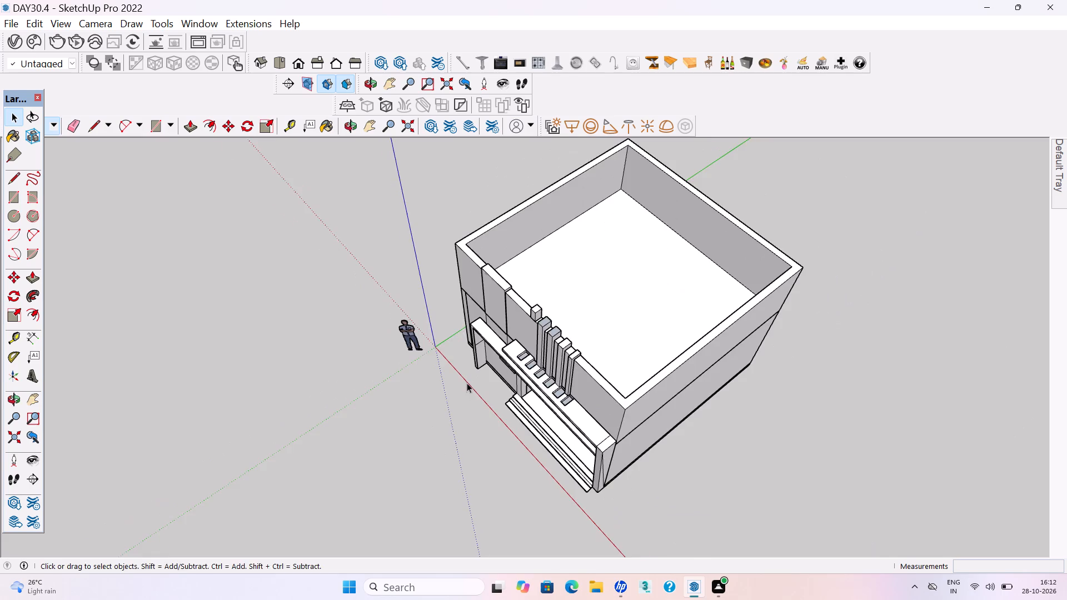
middle_click_drag(474, 384, 743, 354)
scroll(801, 335, "up", 6)
scroll(949, 278, "down", 3)
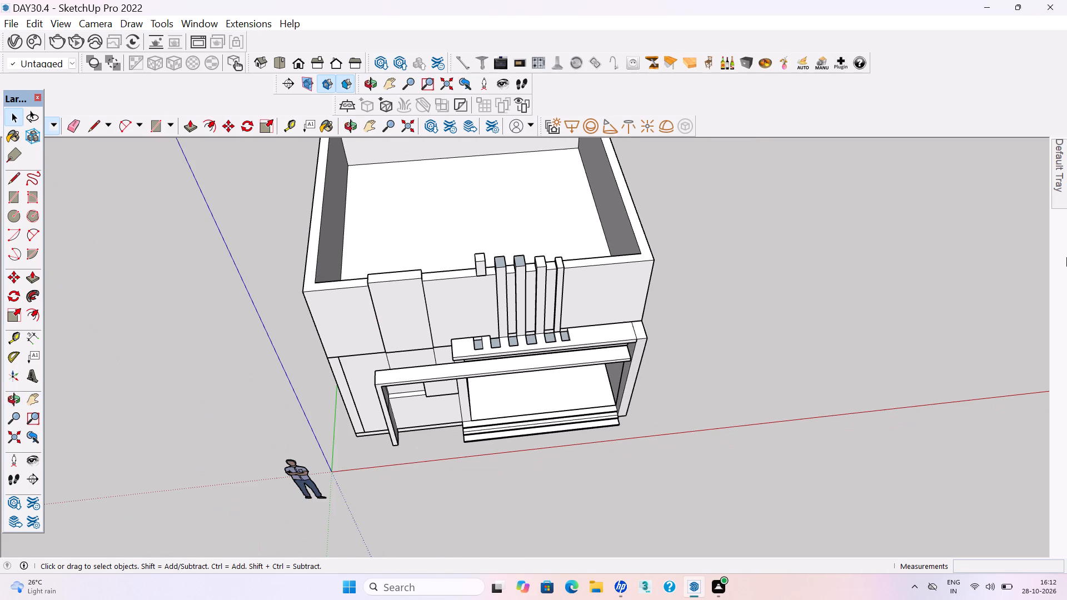
scroll(1066, 257, "down", 2)
scroll(357, 252, "up", 4)
scroll(478, 269, "up", 4)
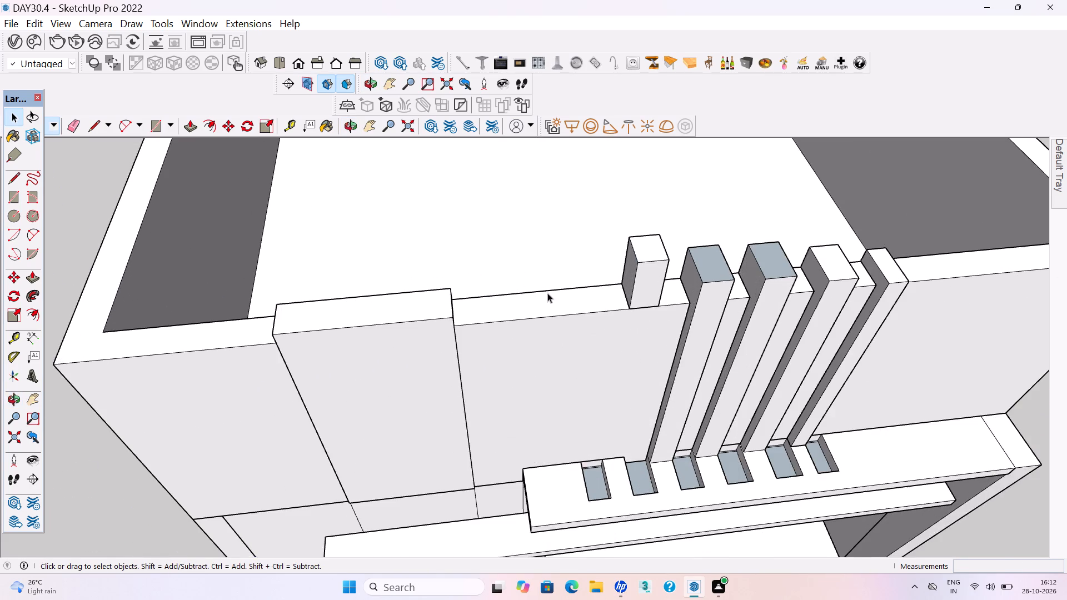
scroll(585, 301, "up", 2)
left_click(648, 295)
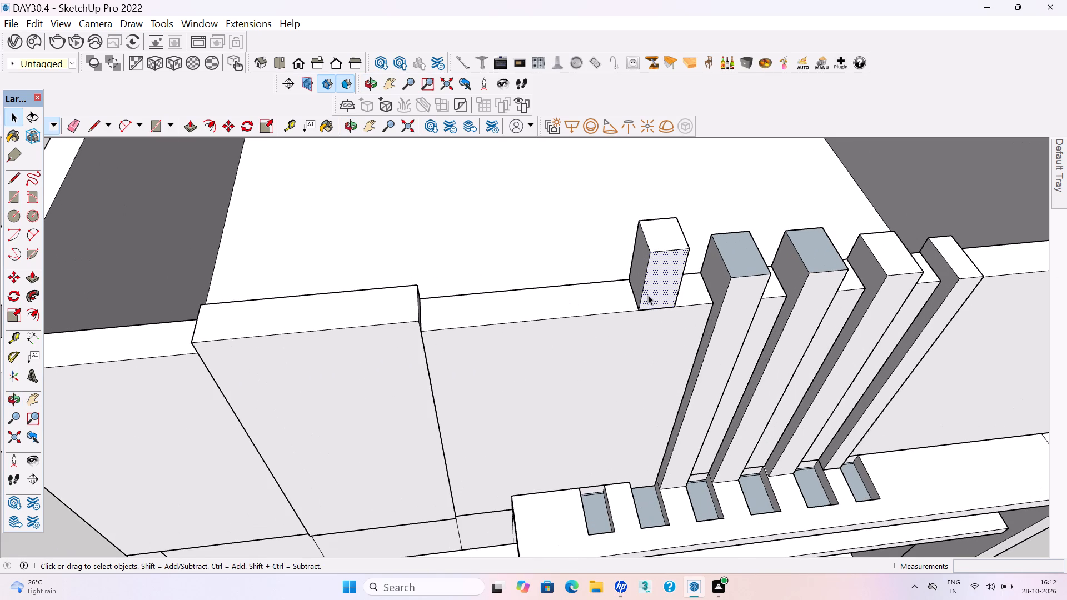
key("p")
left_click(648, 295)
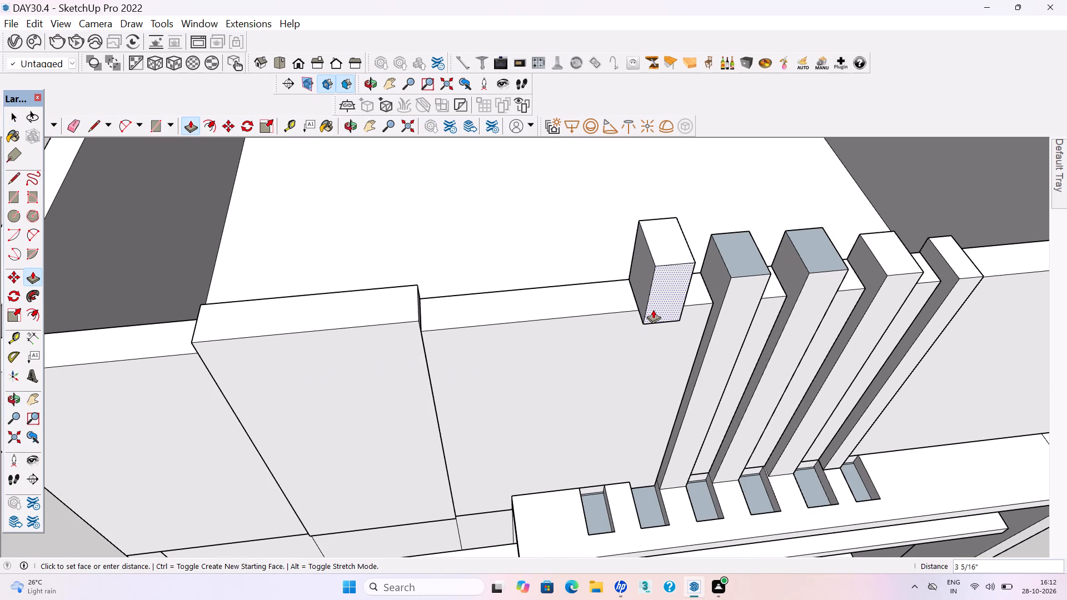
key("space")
Draw a 5' 11 3/4" by 7 1/16" rectangle on the front wall from the bare wall-top block down to the canopy.
scroll(642, 328, "down", 3)
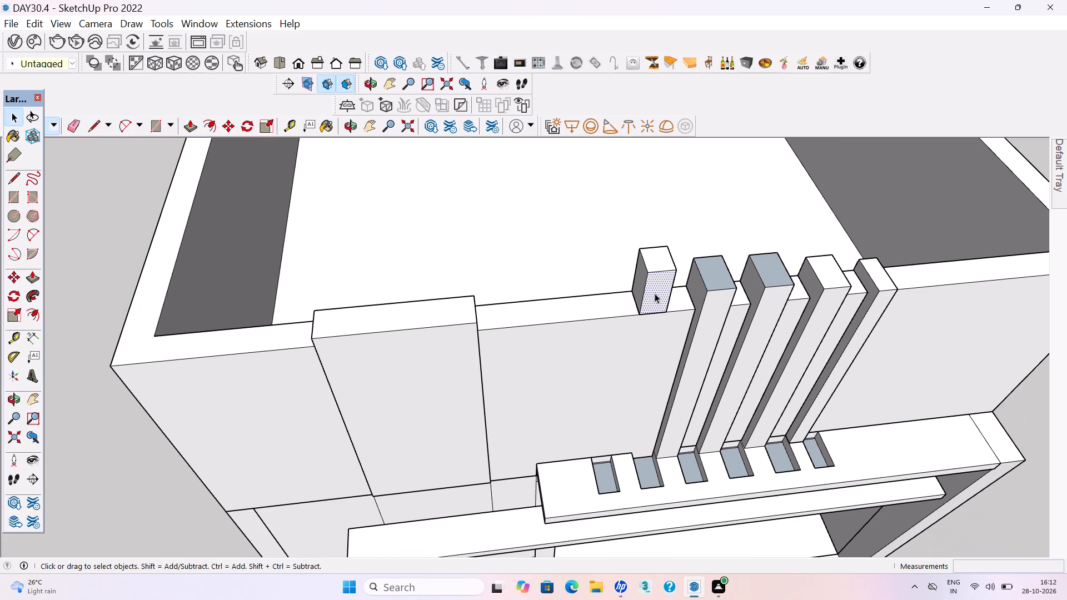
key("r")
scroll(651, 333, "up", 3)
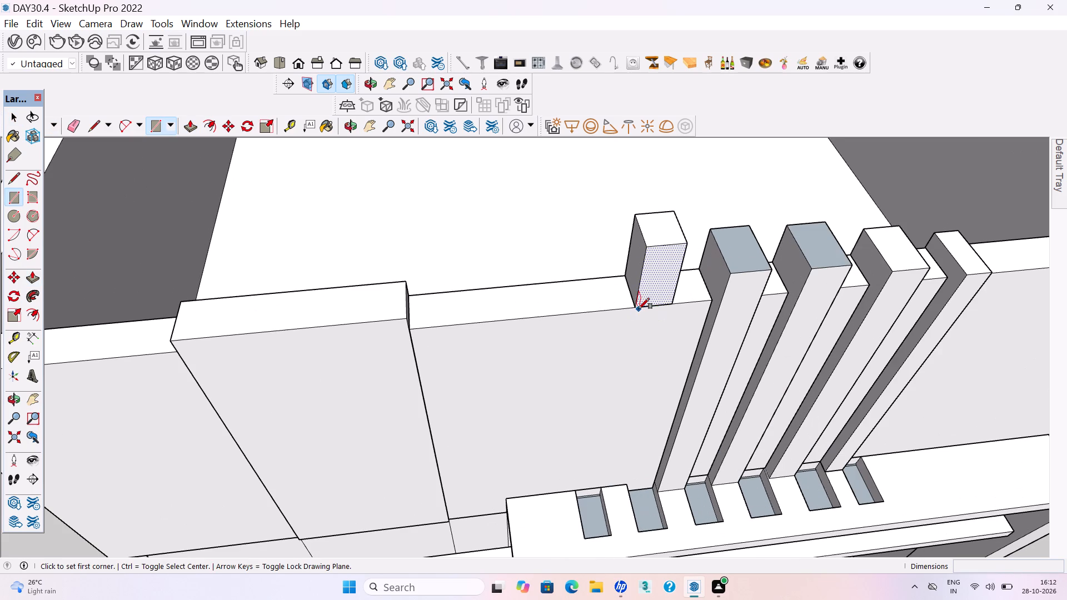
left_click(636, 309)
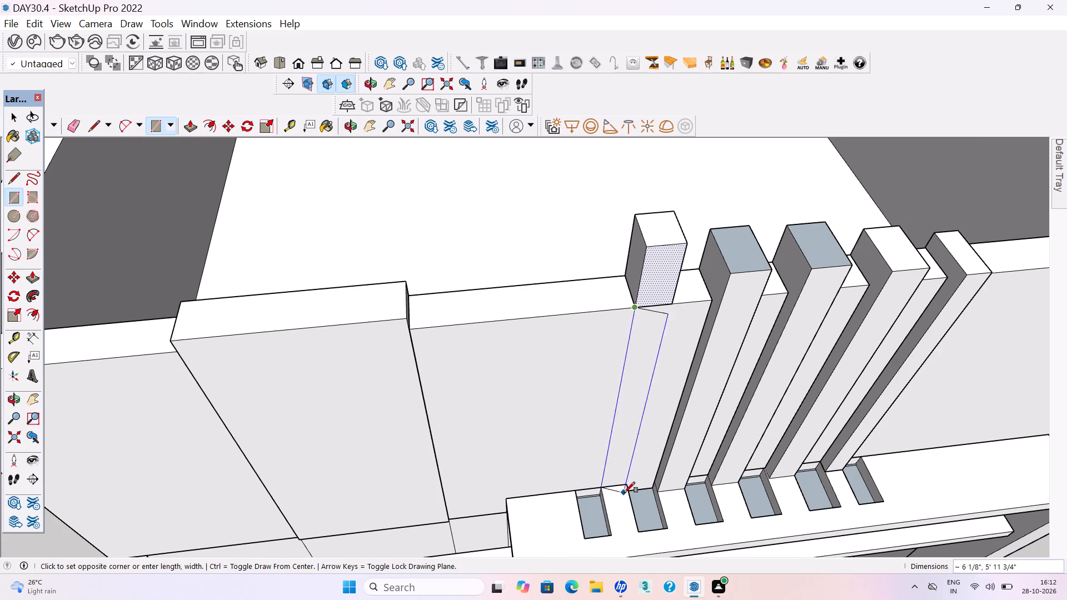
left_click(627, 489)
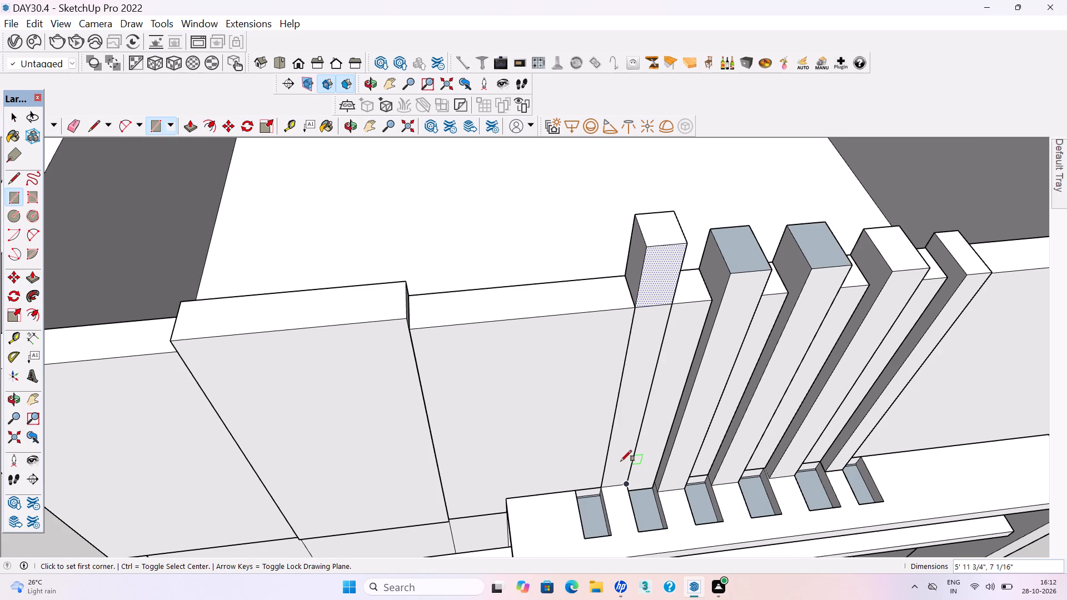
Extrude the new rectangle outward from the wall to match the neighbouring fin's projection.
key("space")
left_click(624, 439)
key("p")
left_click(626, 408)
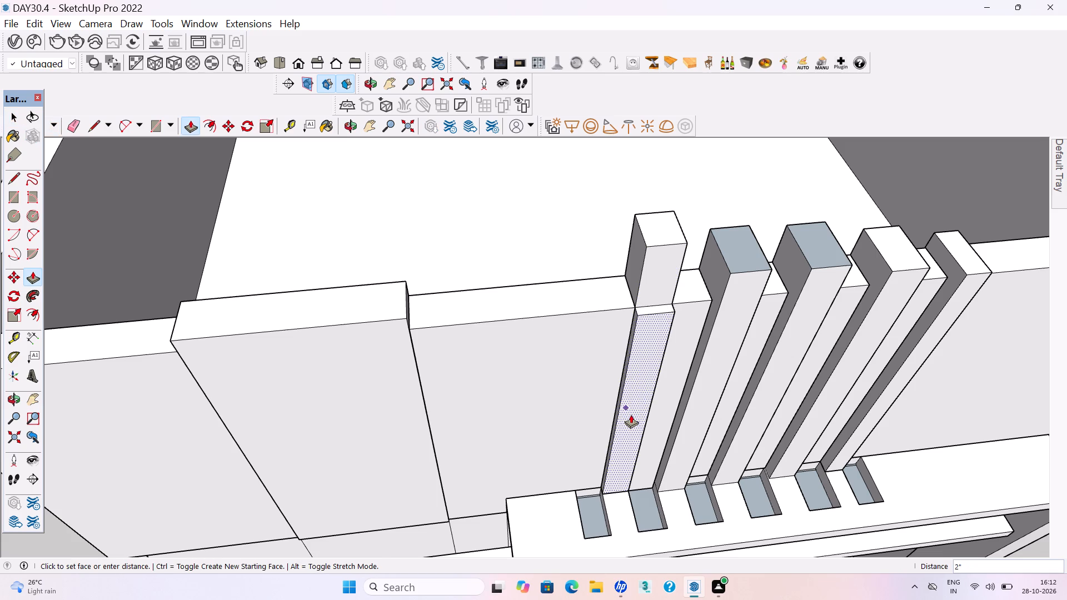
left_click(704, 387)
key("space")
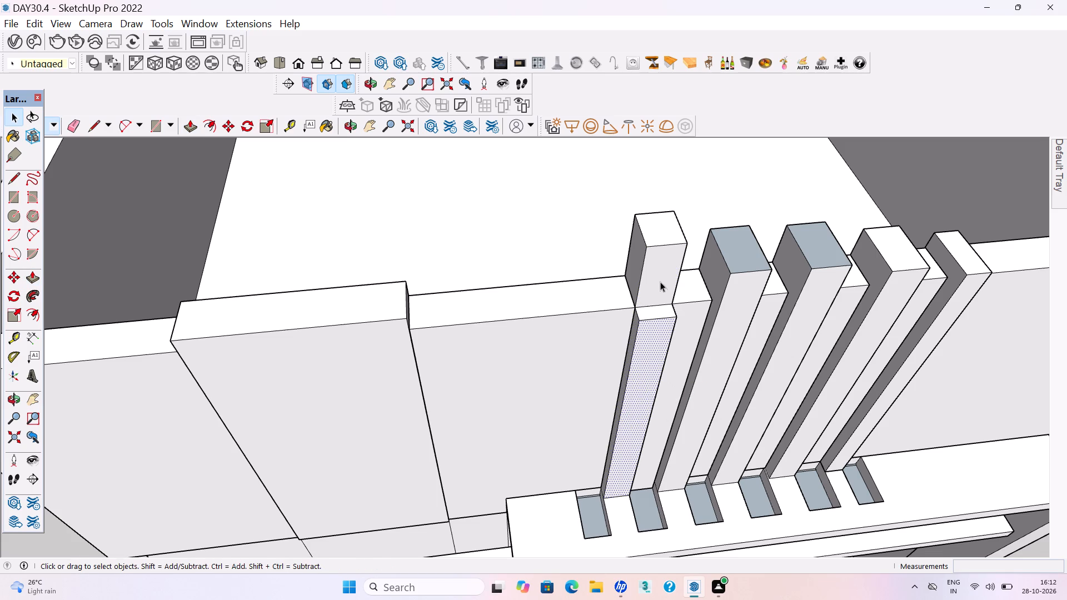
Extrude the wall-top block's front face 3 1/4" outward, flush with the new fin's face.
left_click(660, 282)
key("p")
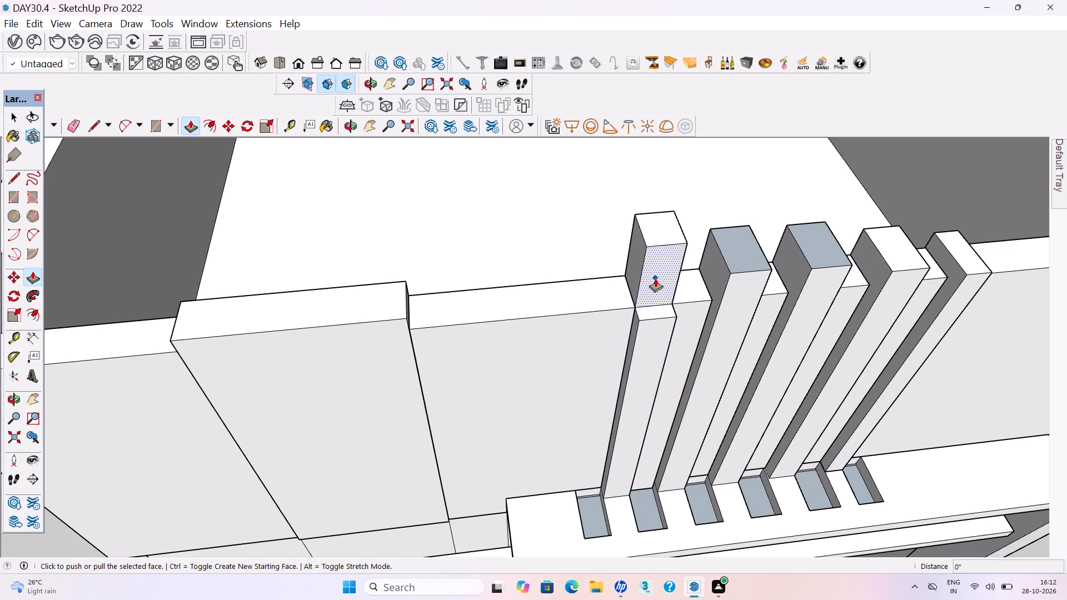
left_click(655, 278)
left_click(640, 321)
key("space")
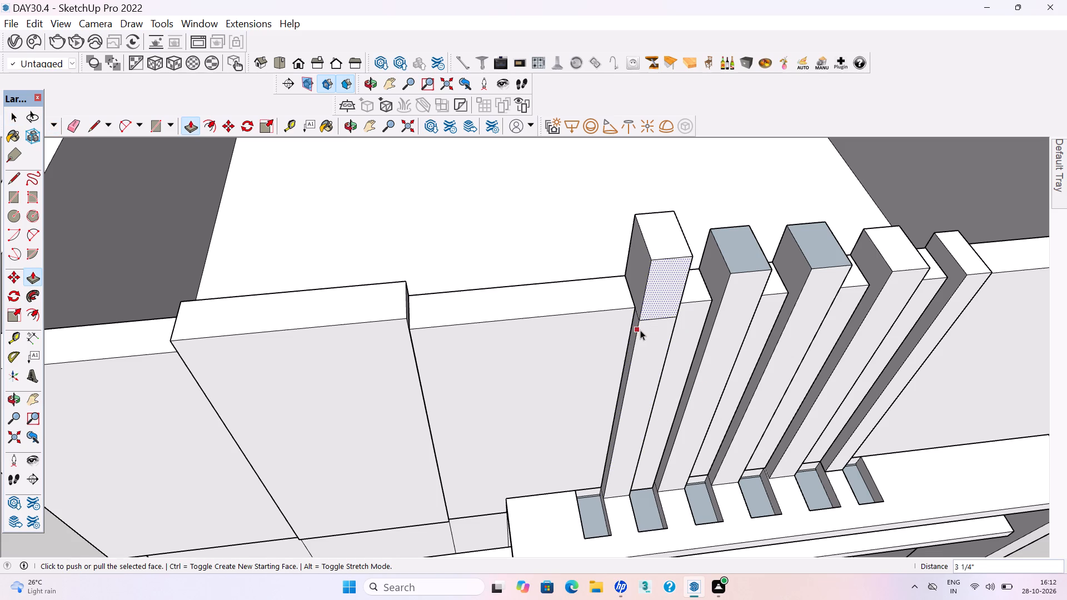
Delete the seam edge between the wall-top block and the new fin's front face.
scroll(647, 320, "up", 8)
left_click(646, 319)
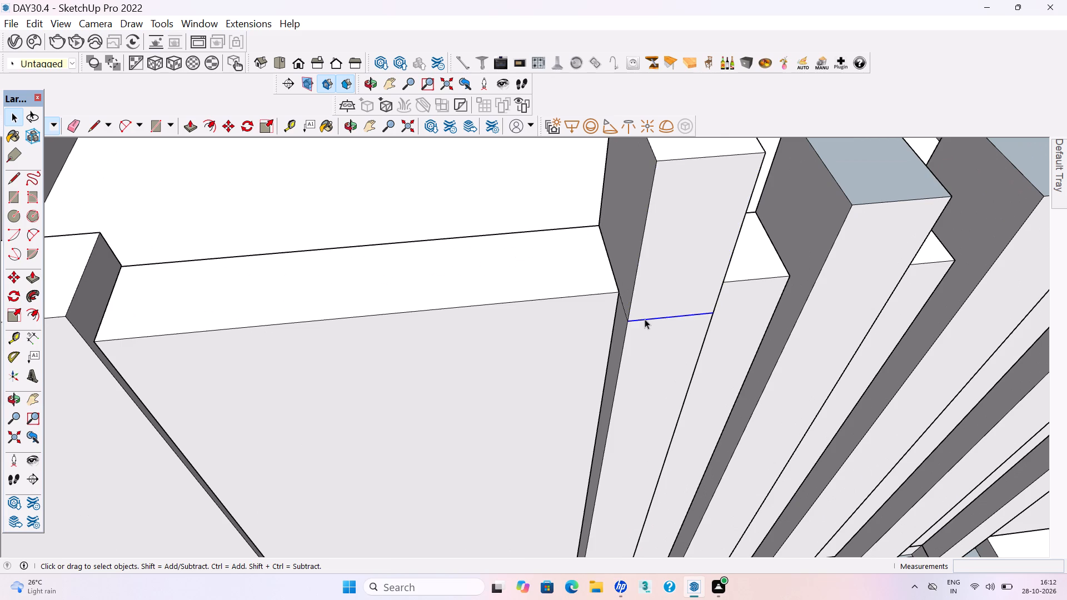
key("Delete")
scroll(569, 321, "down", 19)
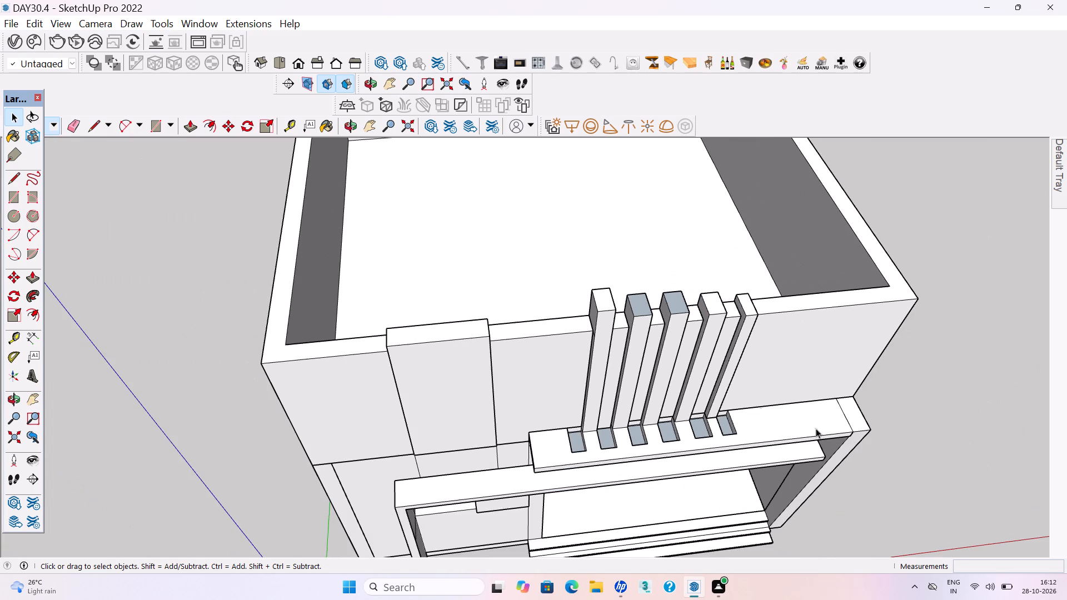
left_click(934, 409)
Save the model with the completed row of fins.
middle_click_drag(600, 343, 472, 348)
left_click(921, 380)
key("ctrl+s")
key("ctrl+s")
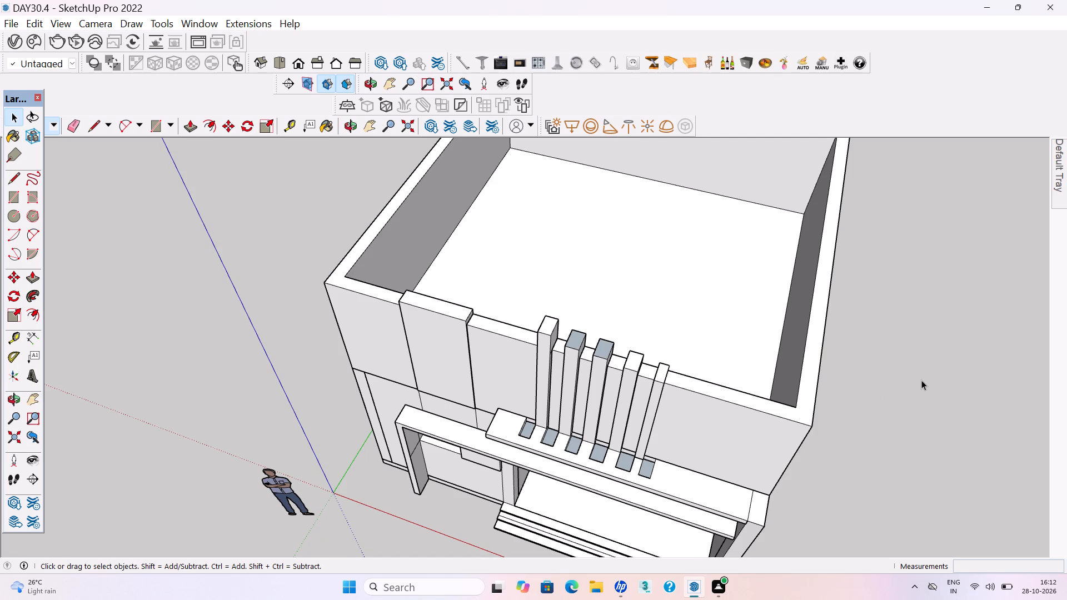
Examine the whole front facade and how the fins line up with the canopy slots.
scroll(689, 349, "down", 5)
middle_click_drag(684, 388, 805, 294)
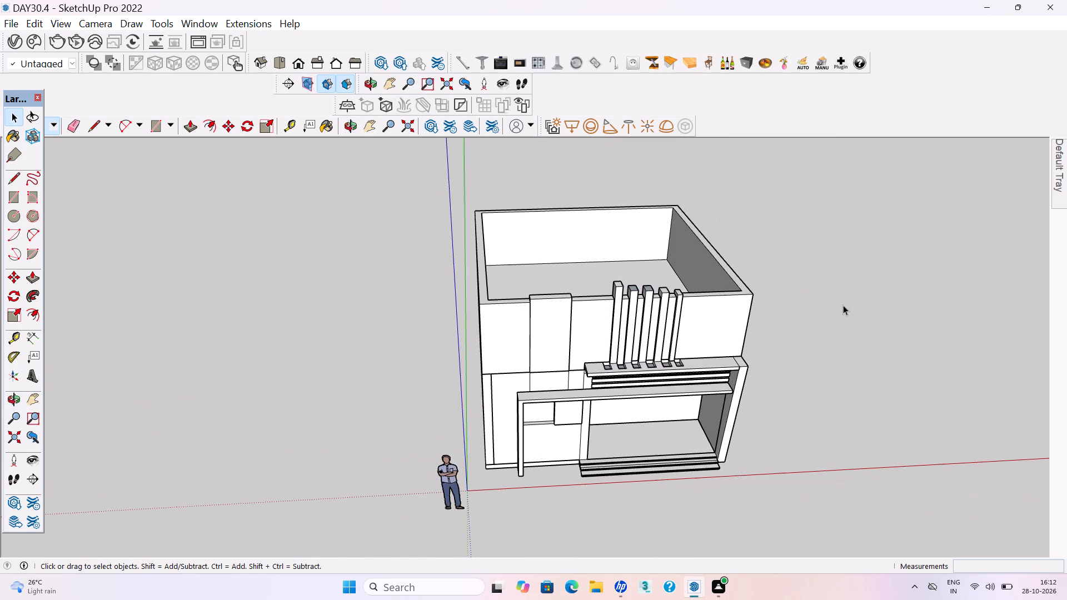
left_click(888, 358)
scroll(520, 222, "down", 1)
middle_click_drag(535, 244, 585, 356)
scroll(597, 356, "up", 6)
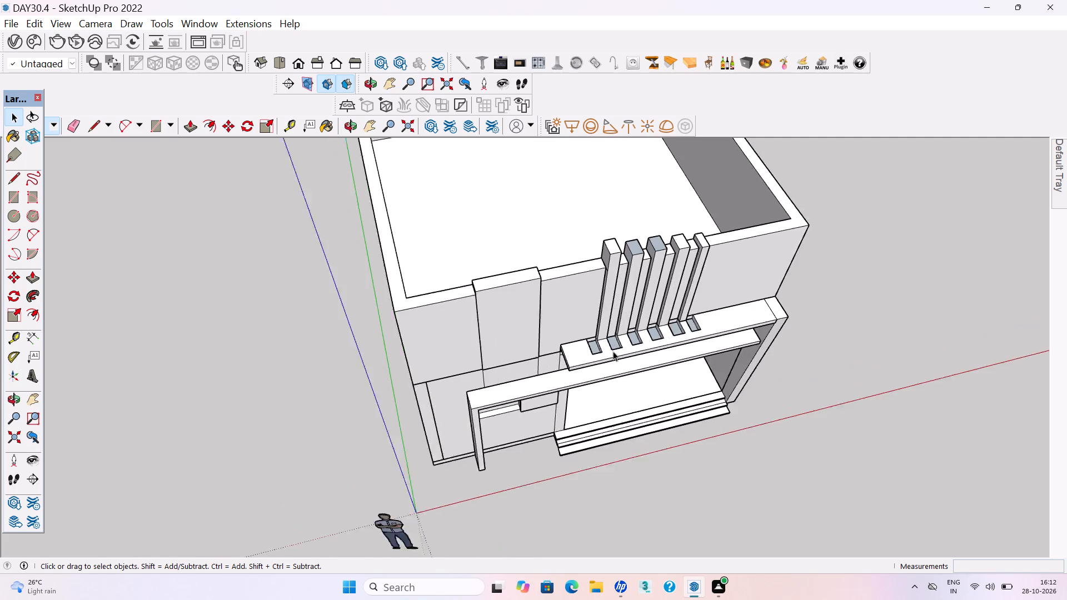
scroll(613, 351, "up", 8)
scroll(561, 341, "down", 5)
scroll(499, 313, "down", 3)
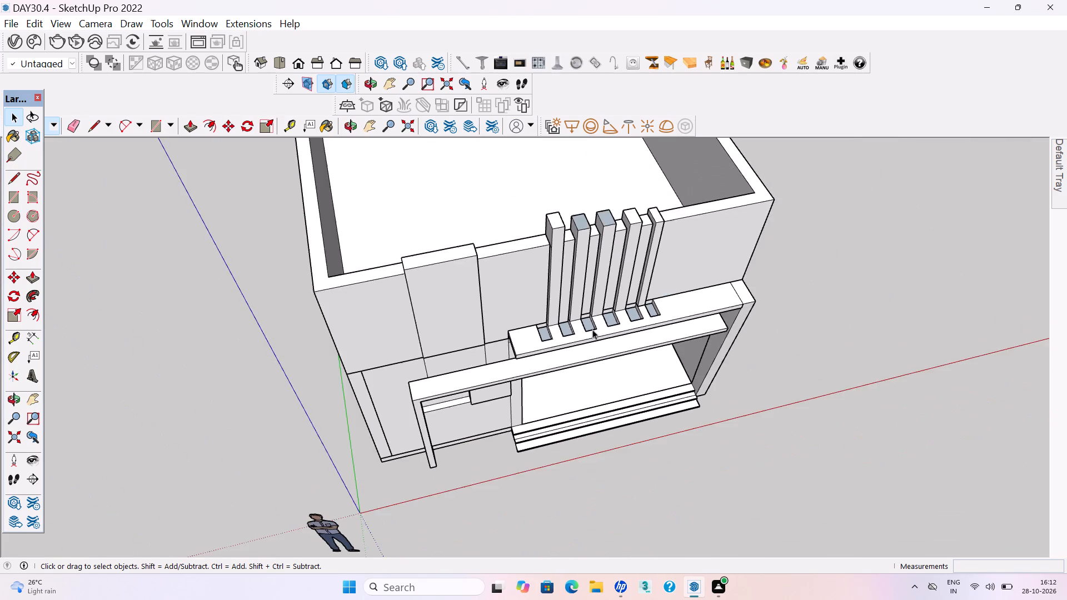
Place three horizontal guides on the upper wall's front face: about 2' 10 1/2" above its bottom edge, another 9 7/8" up, another 7 3/16" up.
scroll(592, 329, "down", 5)
middle_click_drag(739, 348, 521, 77)
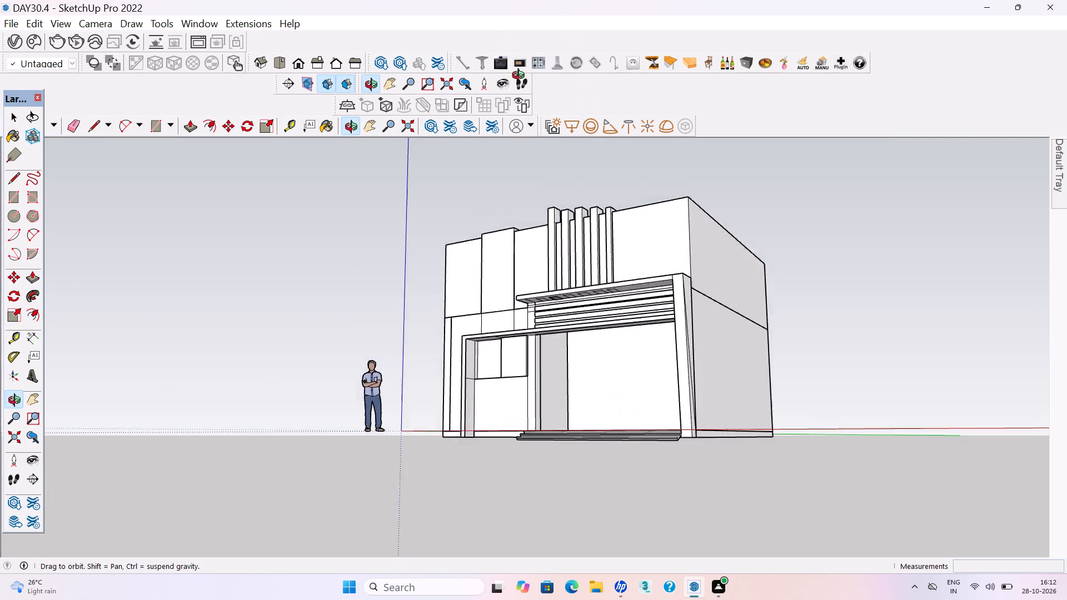
middle_click_drag(521, 77, 725, 404)
left_click(770, 442)
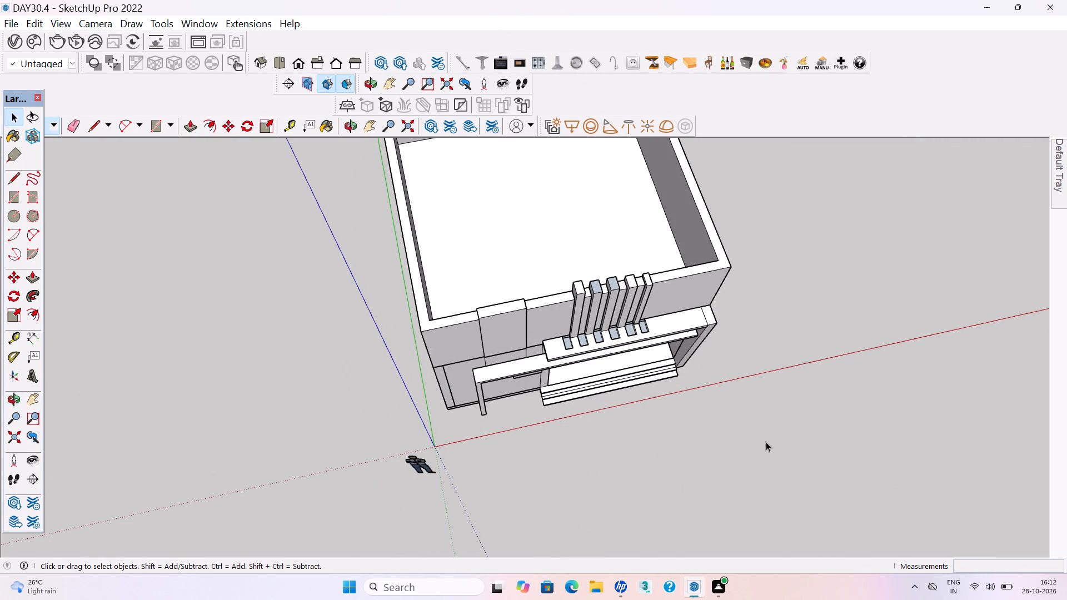
scroll(431, 358, "up", 2)
middle_click_drag(415, 353, 405, 247)
scroll(443, 302, "up", 2)
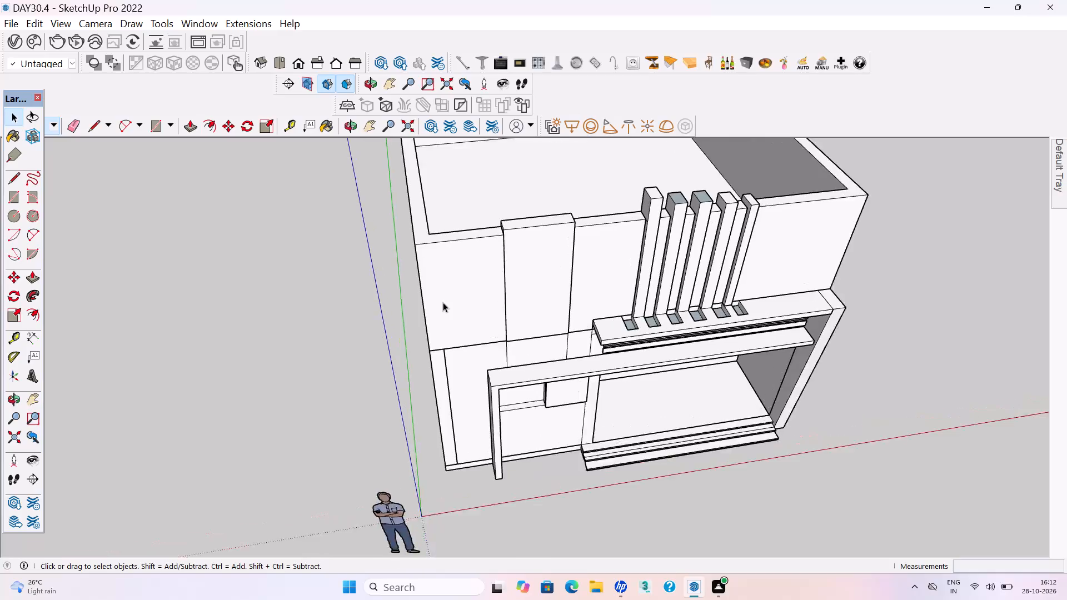
scroll(443, 302, "up", 2)
double_click(443, 302)
left_click(439, 308)
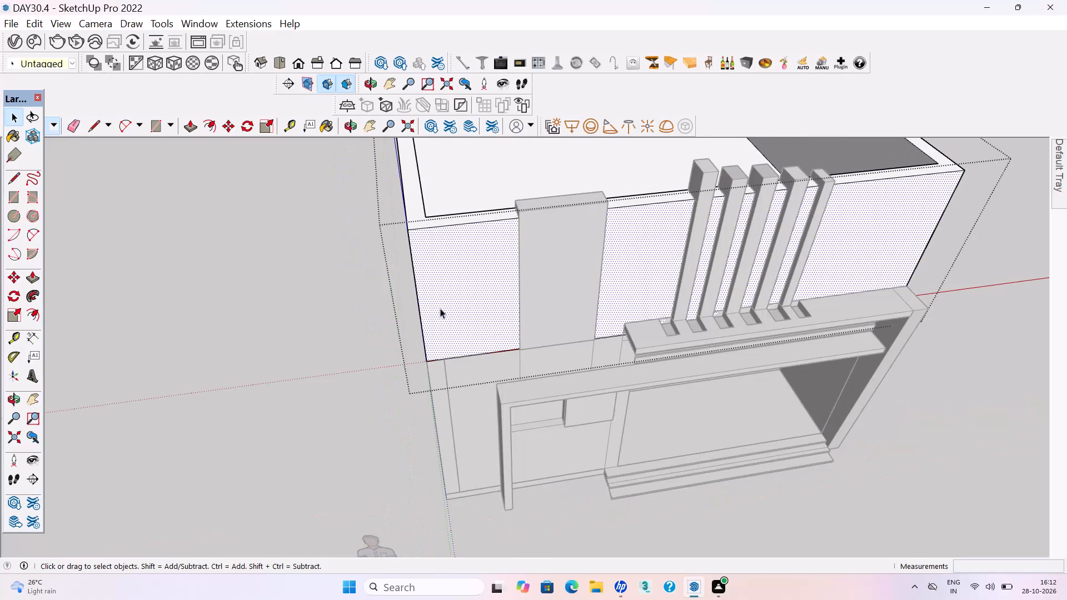
key("t")
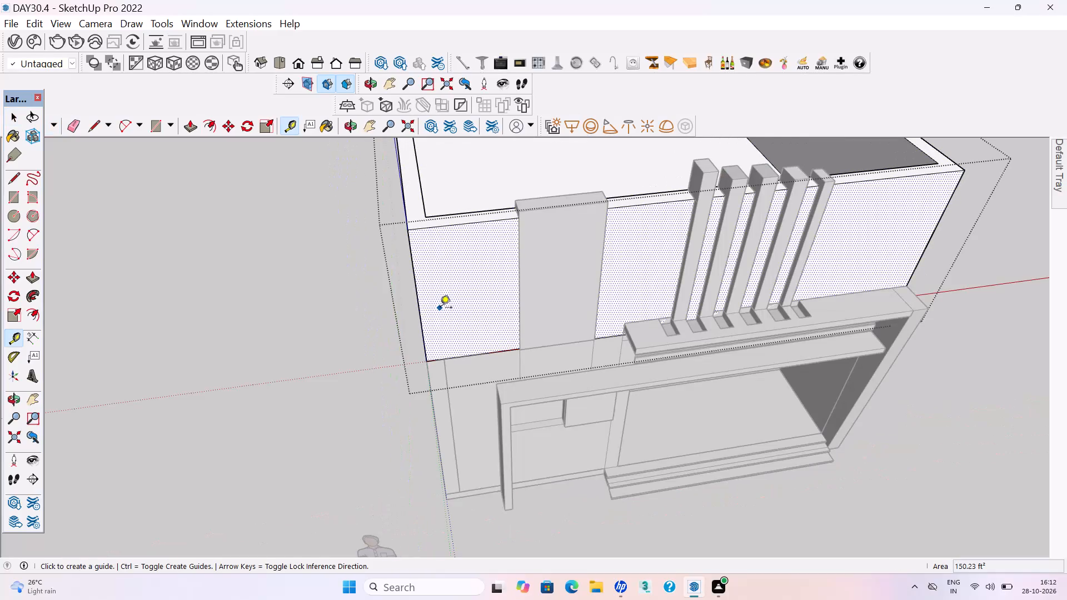
scroll(440, 308, "up", 4)
left_click(453, 382)
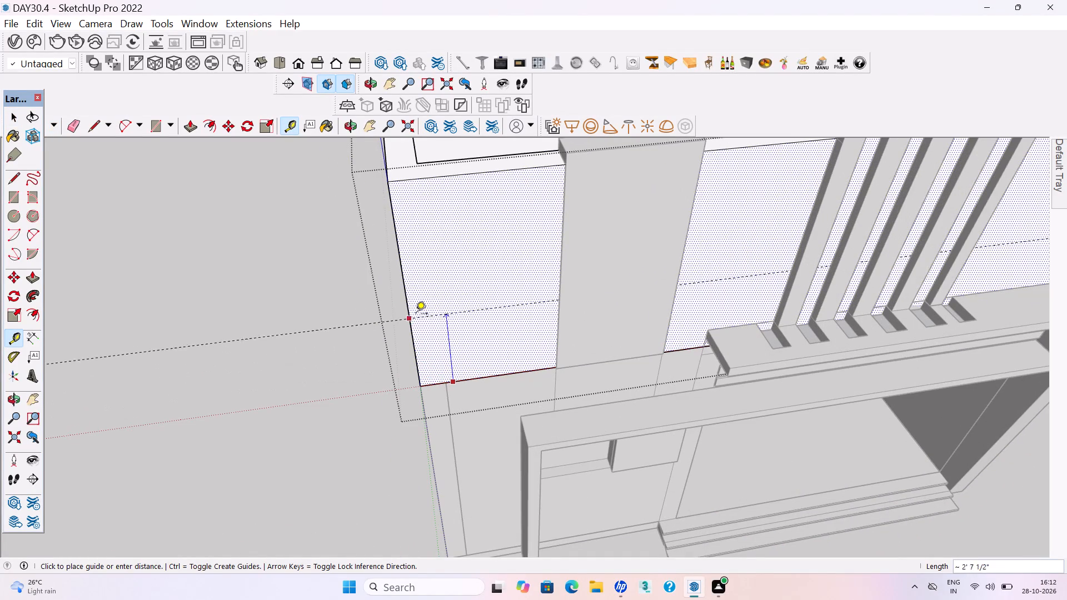
left_click(416, 311)
left_click(422, 309)
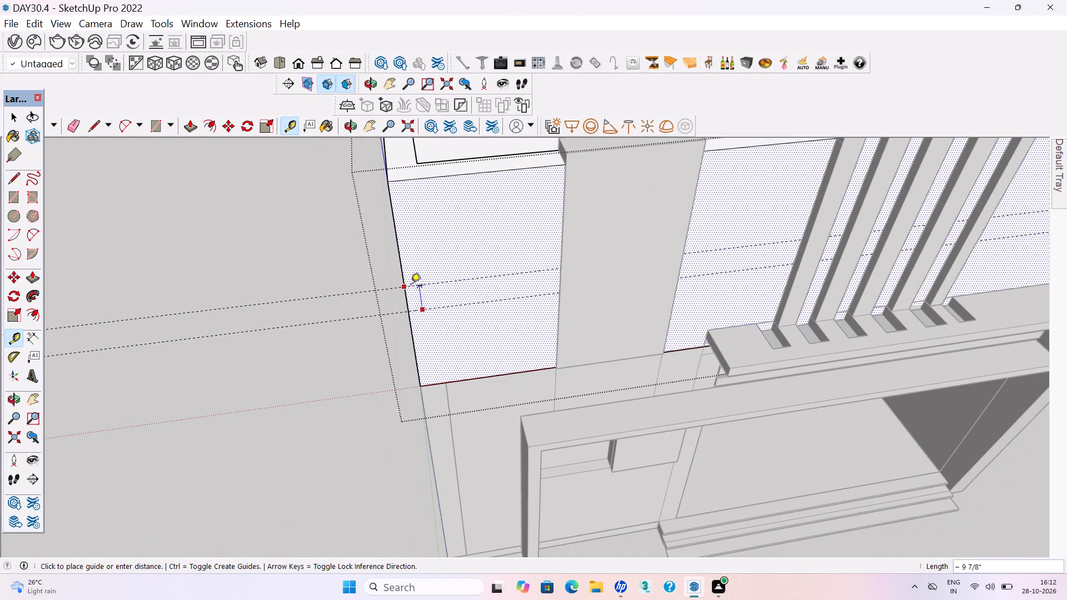
left_click(411, 286)
left_click(440, 283)
left_click(427, 265)
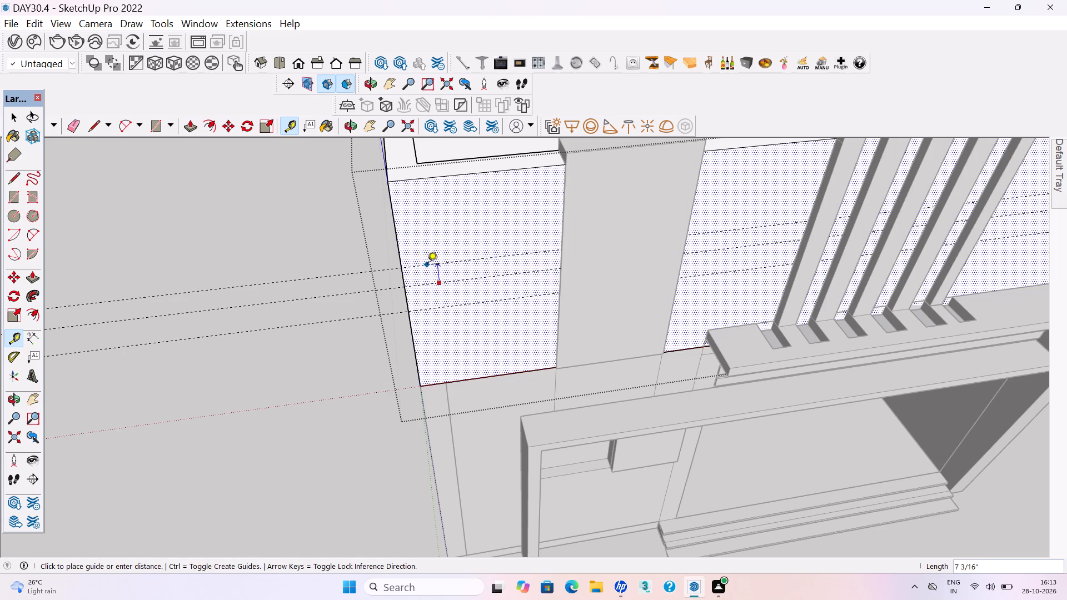
Place three matching horizontal guides on the upper wall's adjoining side face, meeting the front guides at the corner: 2' 10 1/2", 9 7/8" and 7 3/16" spacing.
scroll(409, 301, "up", 1)
middle_click_drag(360, 296, 530, 252)
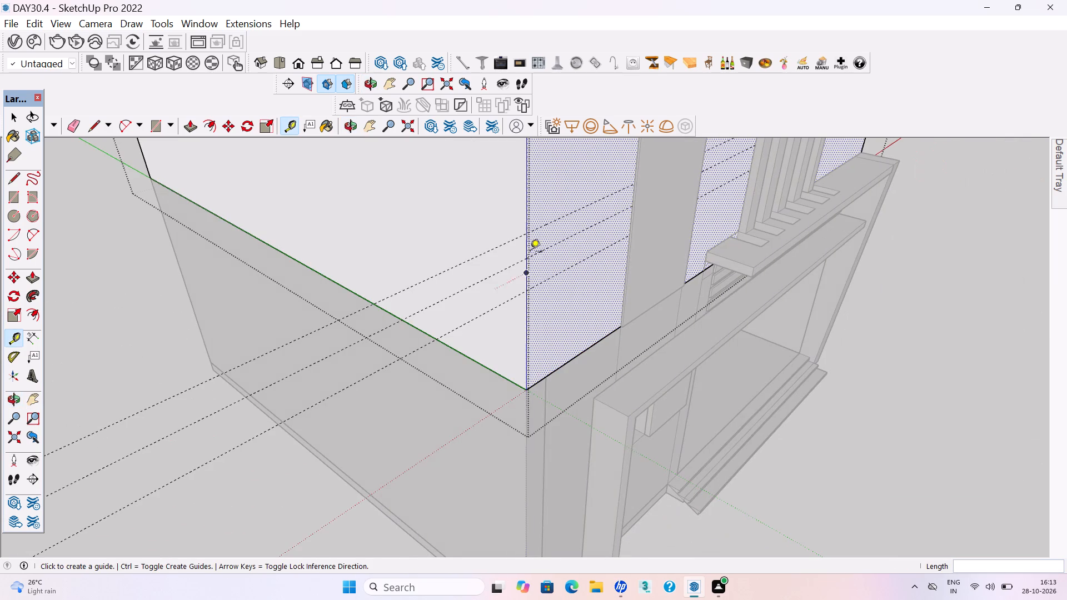
scroll(500, 293, "down", 2)
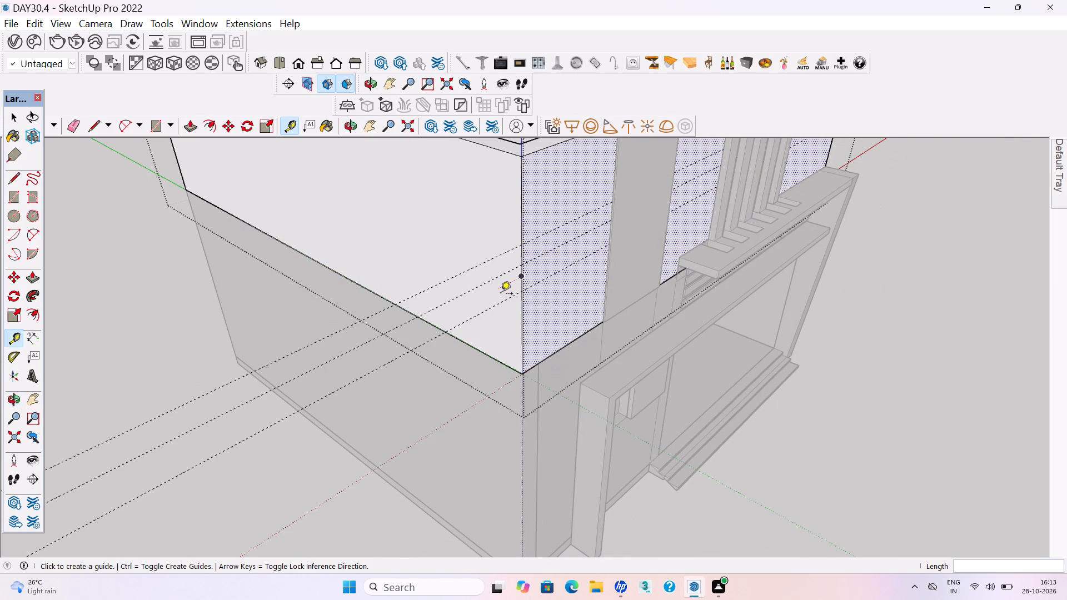
left_click(502, 363)
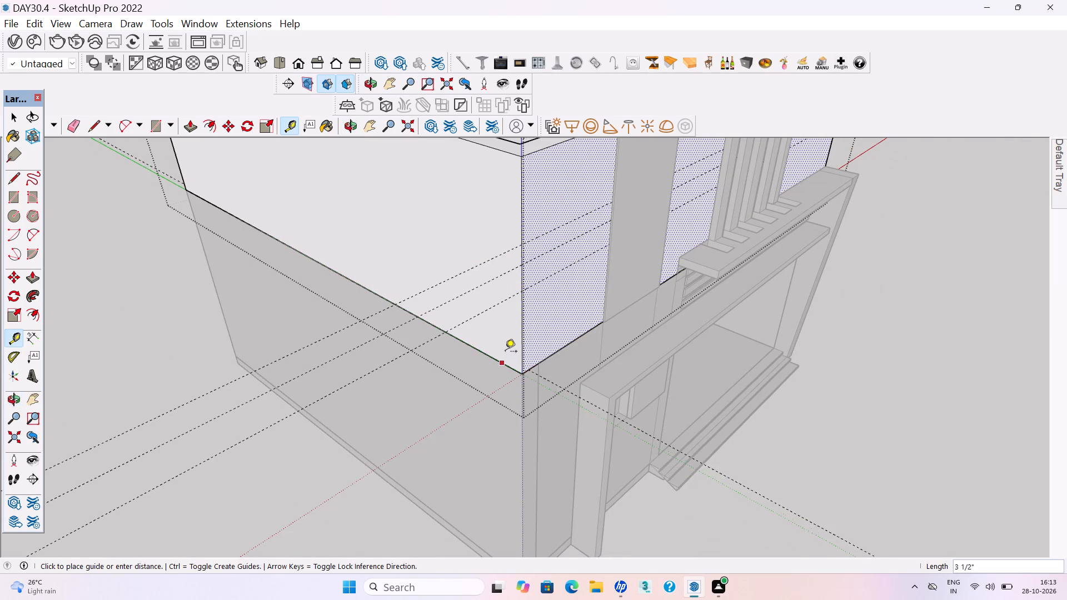
left_click(522, 293)
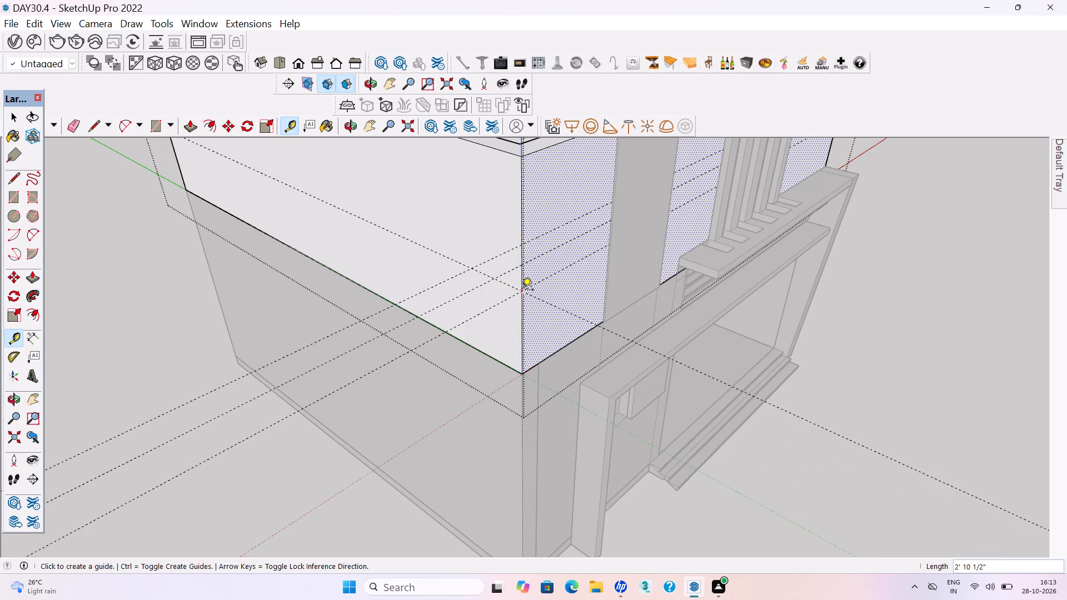
left_click(505, 282)
left_click(518, 266)
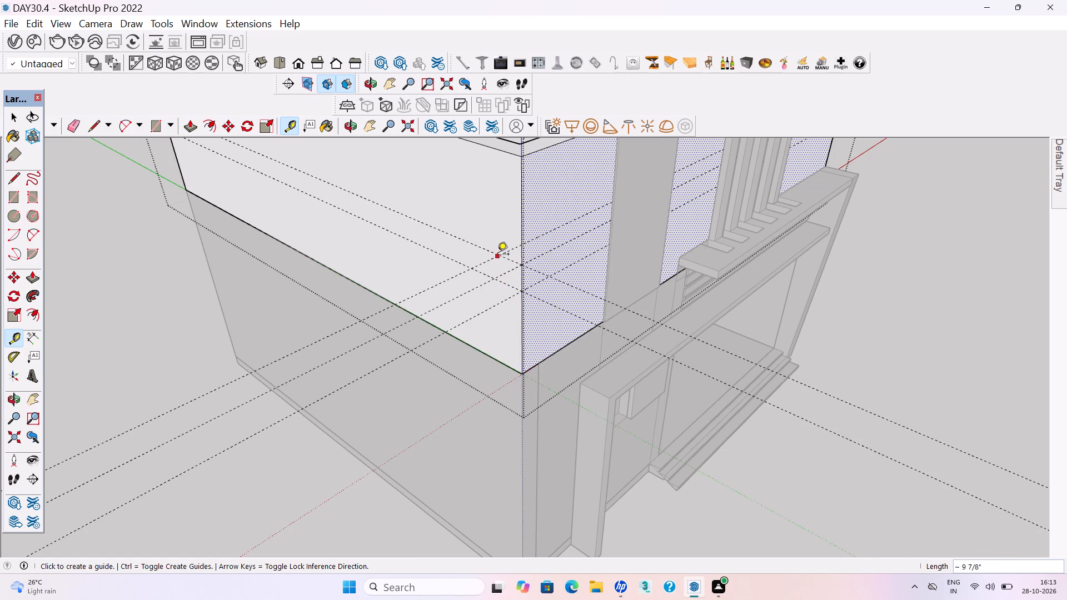
left_click(511, 261)
left_click(520, 248)
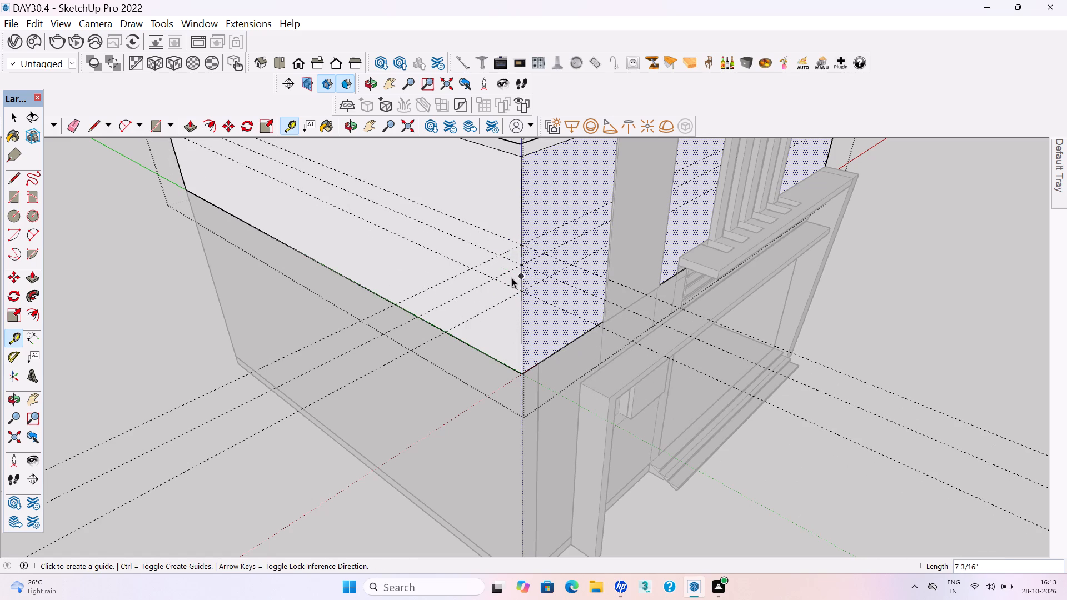
key("space")
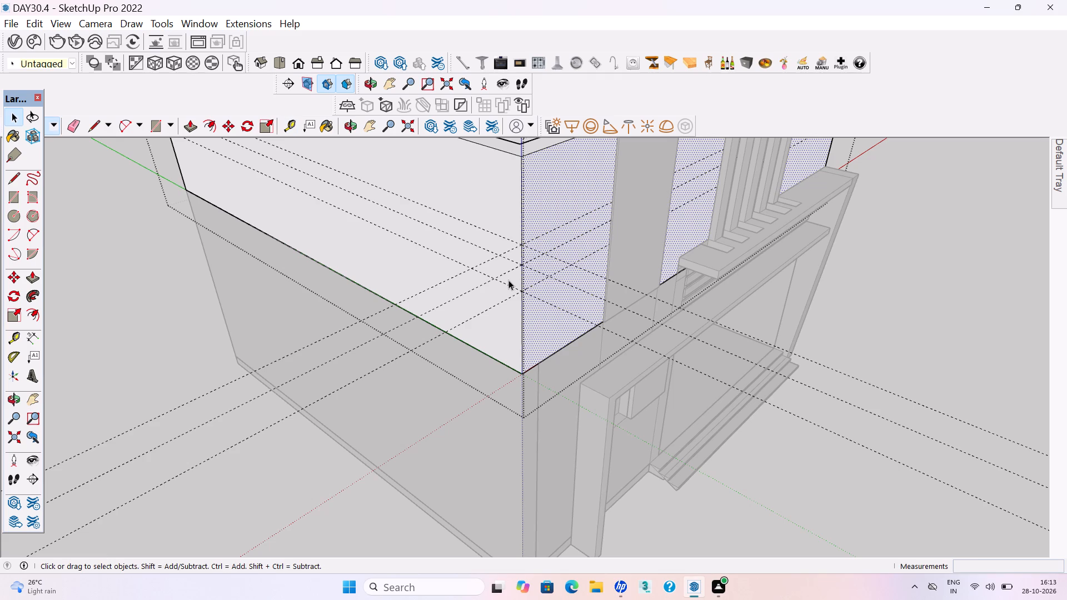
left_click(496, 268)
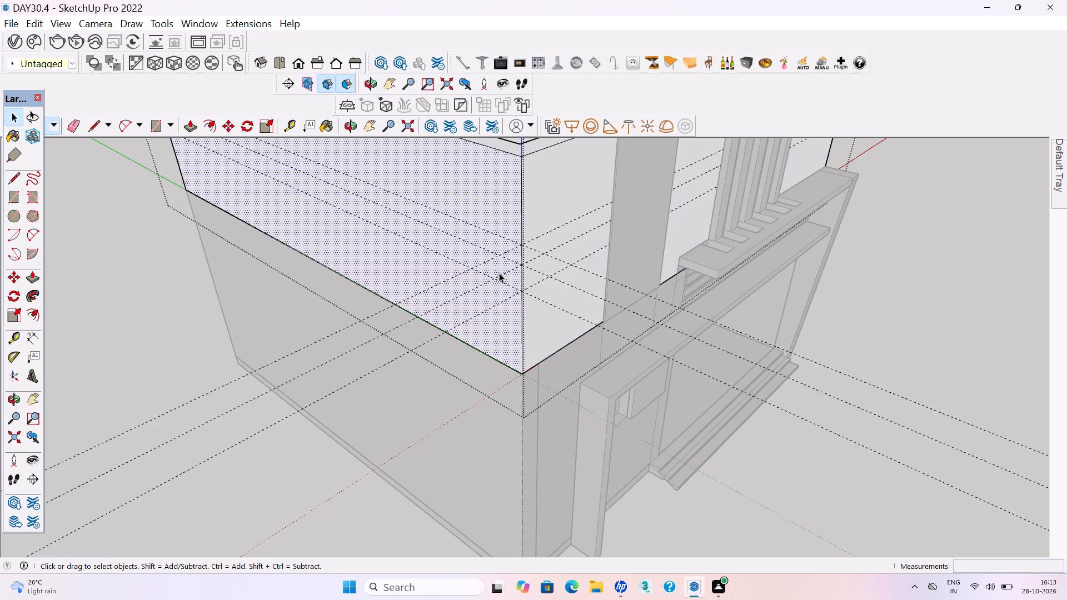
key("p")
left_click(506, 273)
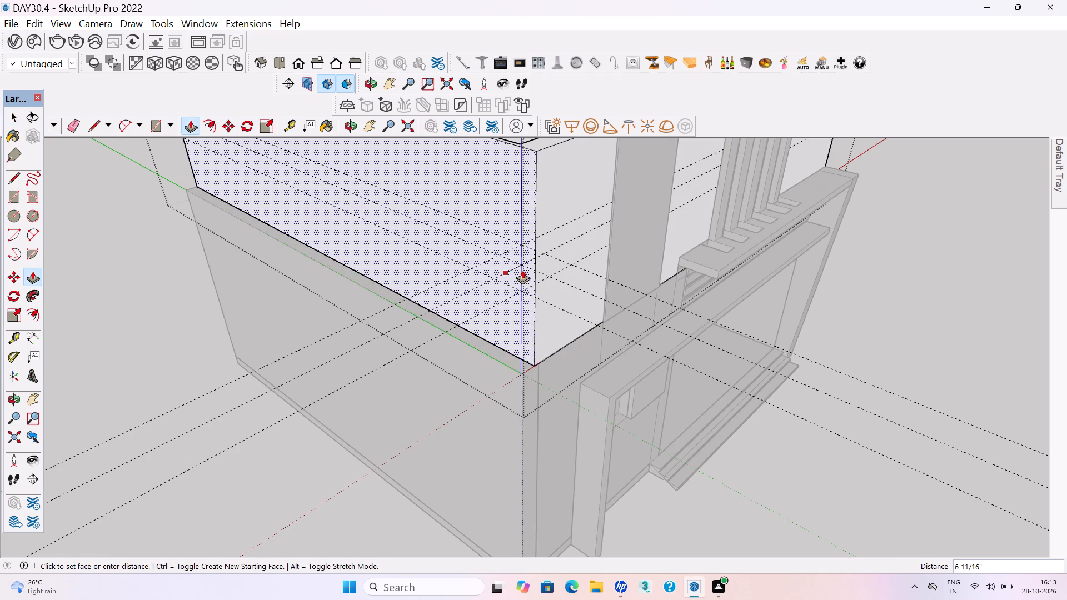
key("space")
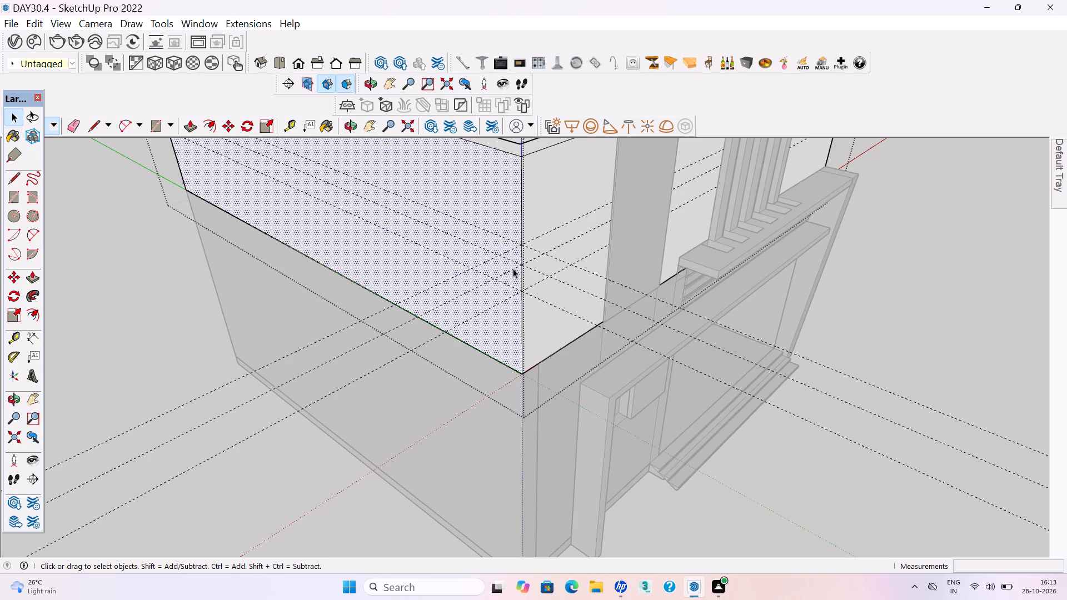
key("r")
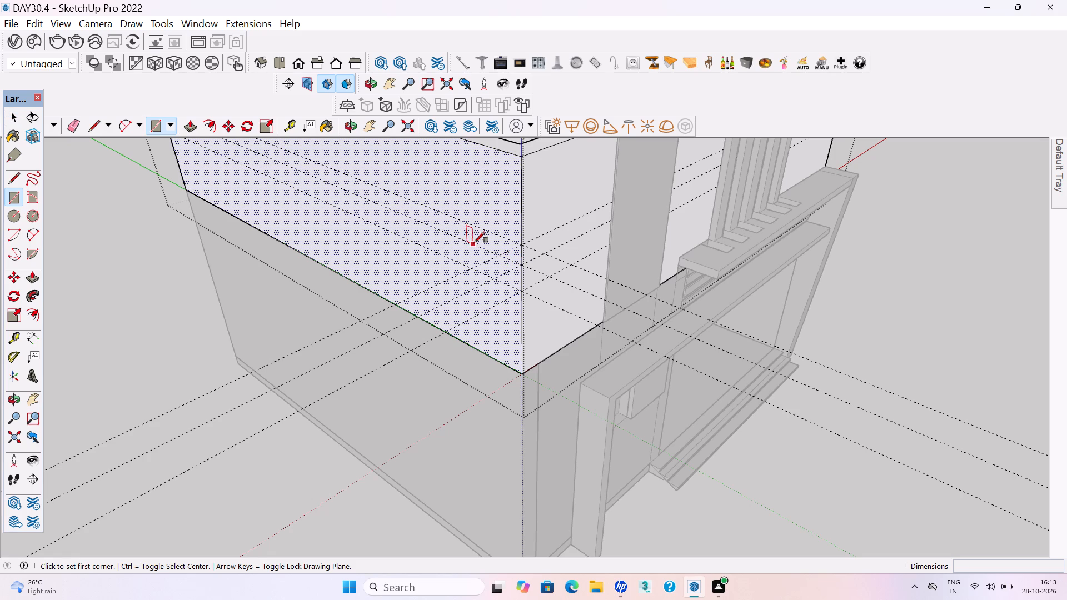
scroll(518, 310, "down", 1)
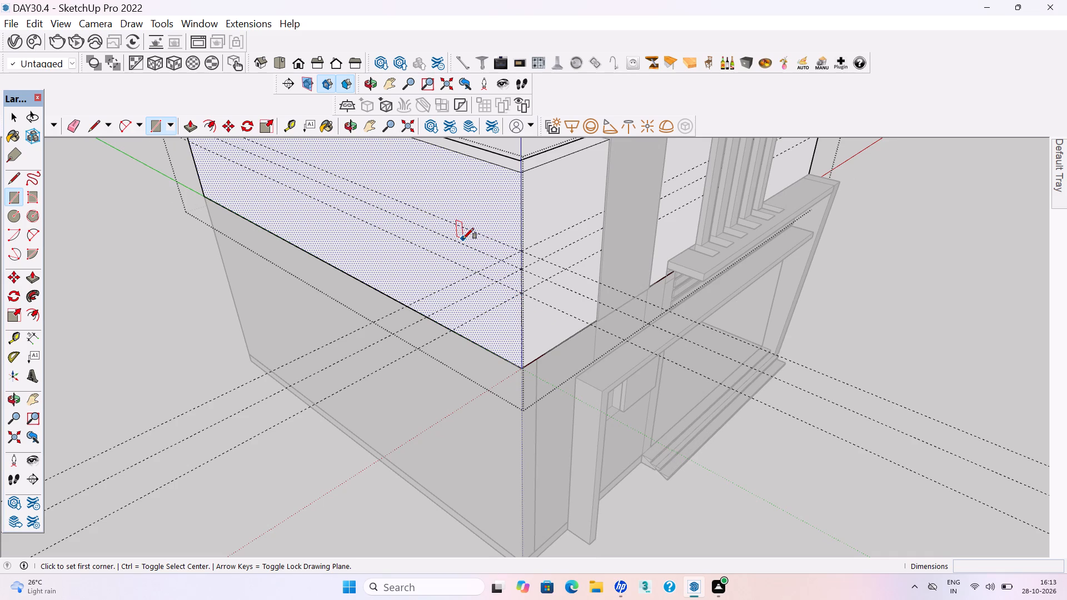
Place a vertical guide on the upper wall's side face, about 3' 3 5/16" from the front corner.
key("t")
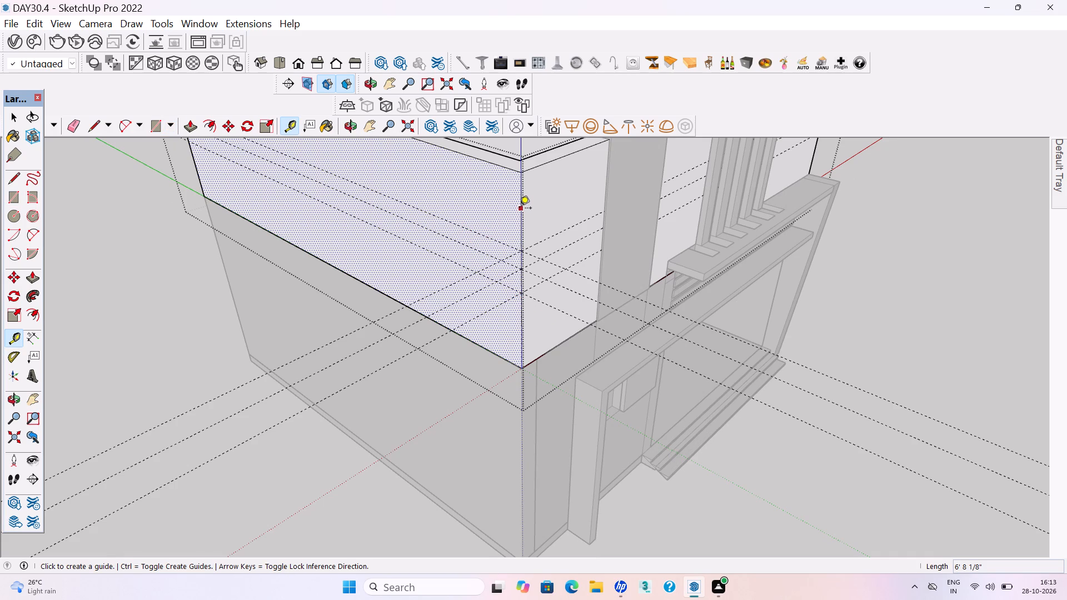
left_click(520, 209)
left_click(447, 219)
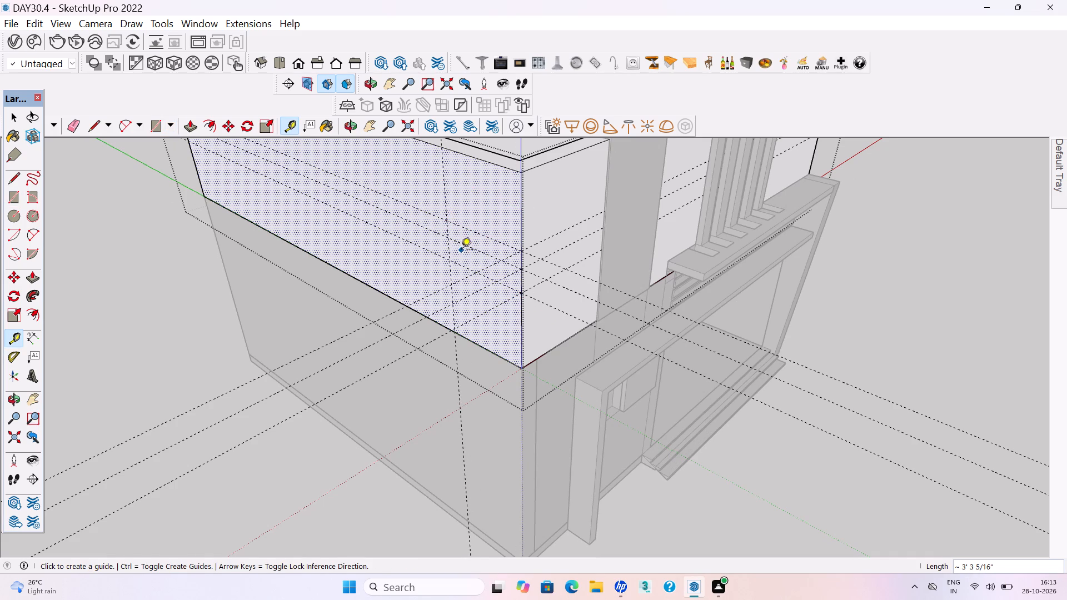
Draw a rectangle about 3' 3 5/16" by 1' 5 1/16" on the side face, from the vertical guide to the corner between the outer horizontal guides.
key("r")
left_click(447, 222)
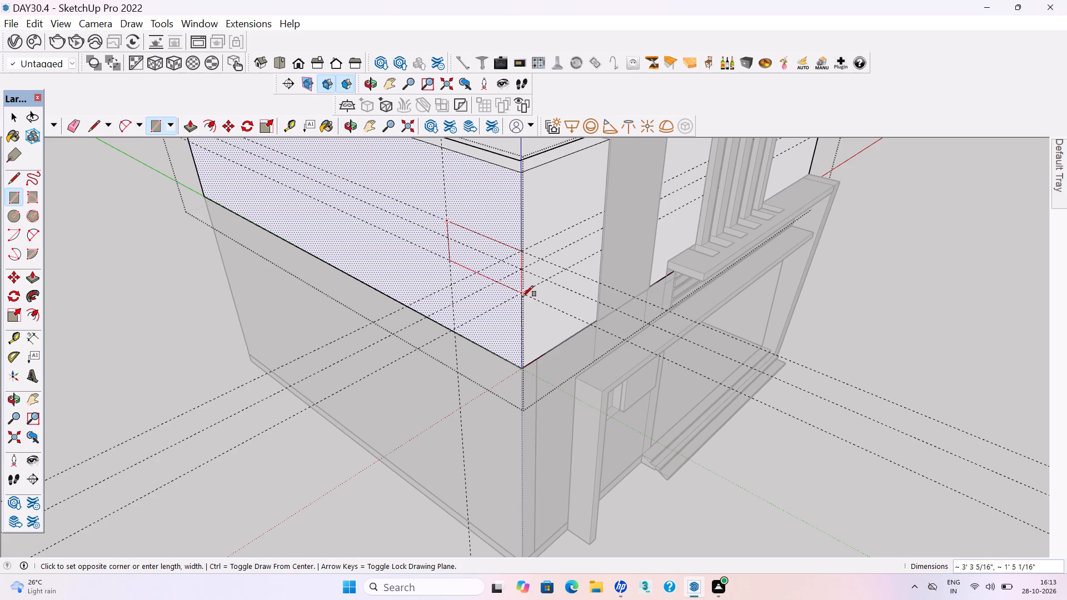
left_click(521, 297)
key("space")
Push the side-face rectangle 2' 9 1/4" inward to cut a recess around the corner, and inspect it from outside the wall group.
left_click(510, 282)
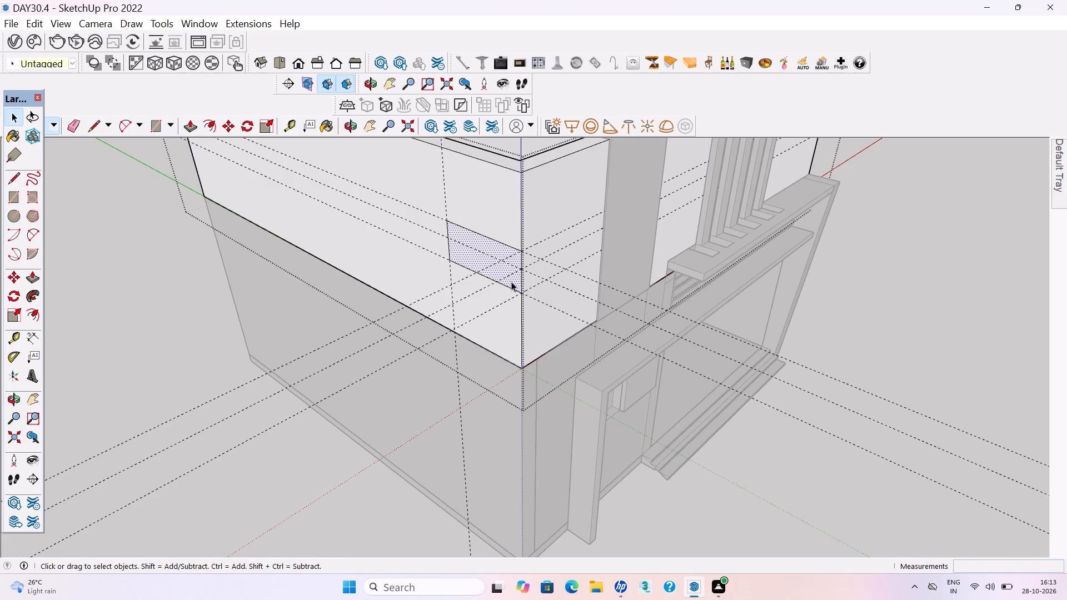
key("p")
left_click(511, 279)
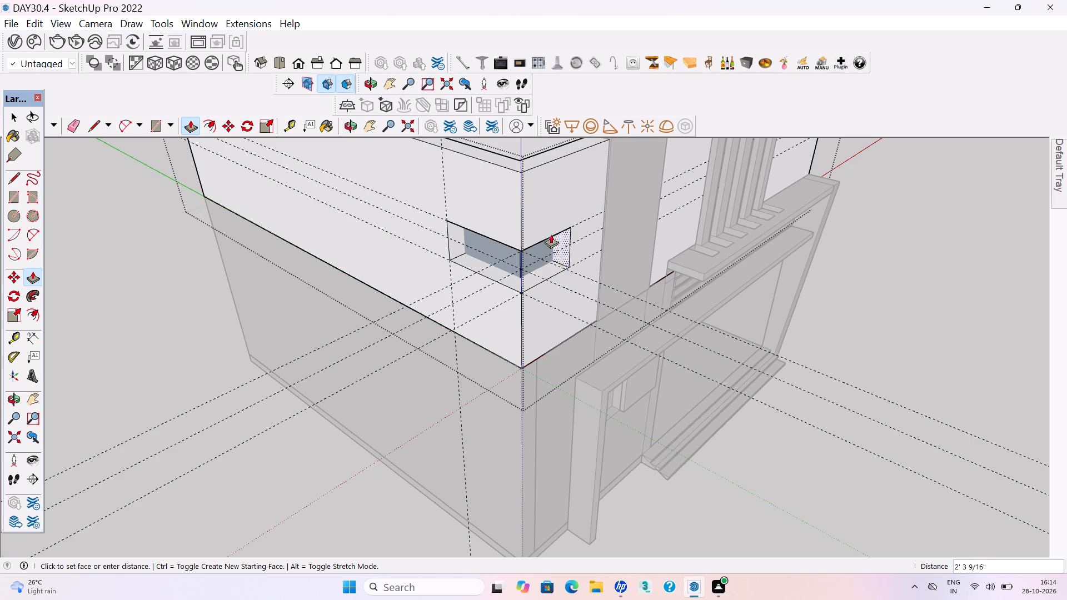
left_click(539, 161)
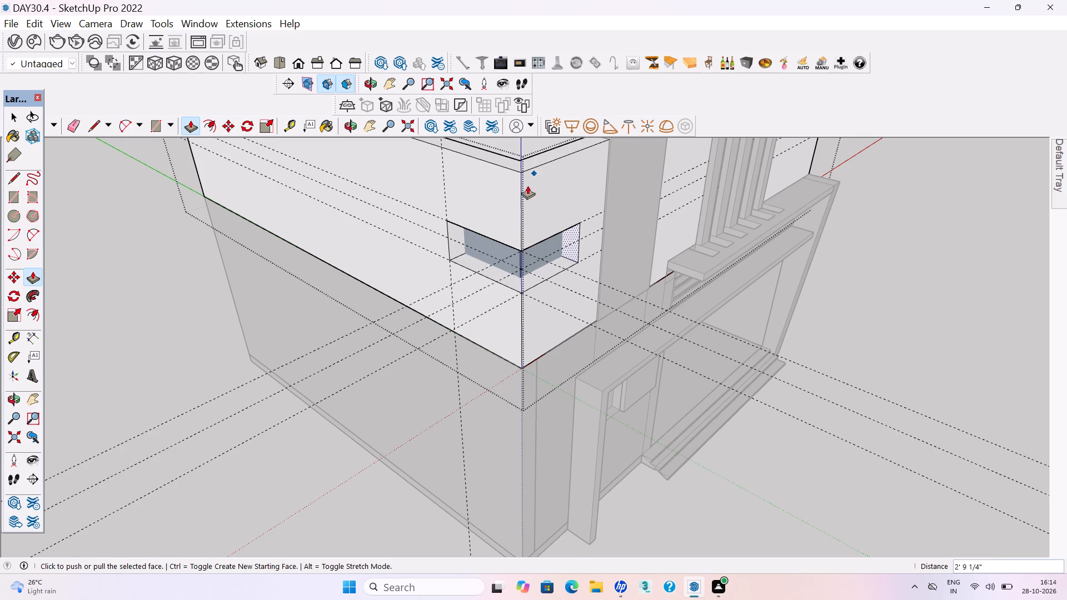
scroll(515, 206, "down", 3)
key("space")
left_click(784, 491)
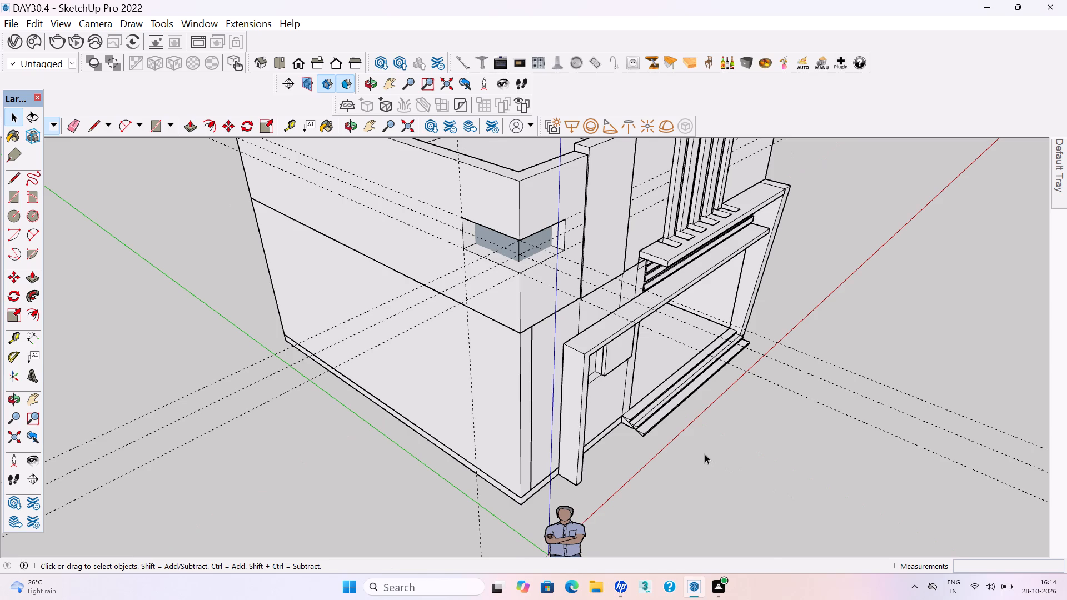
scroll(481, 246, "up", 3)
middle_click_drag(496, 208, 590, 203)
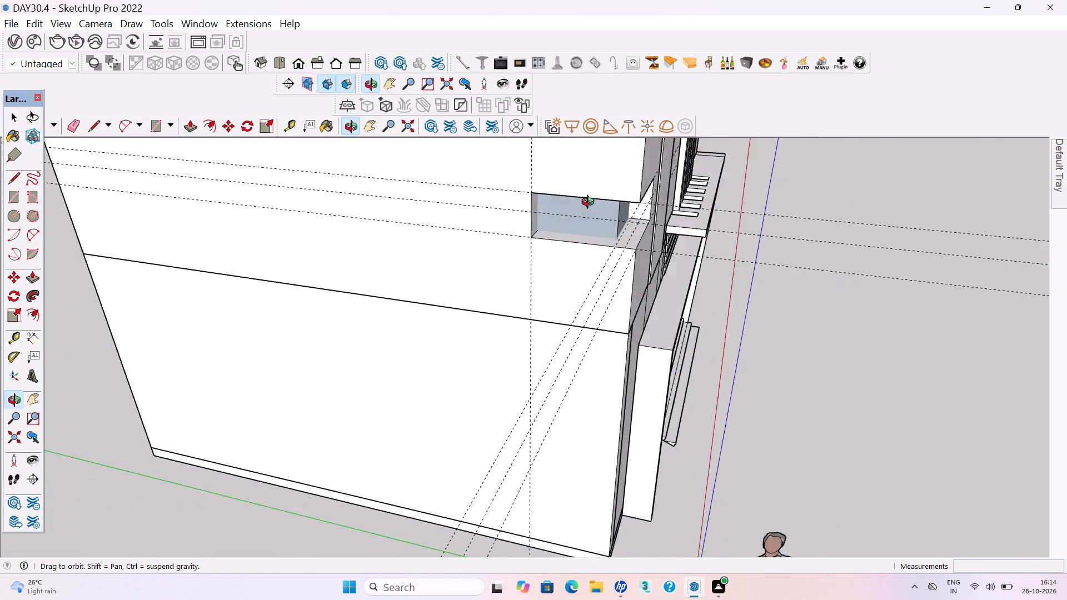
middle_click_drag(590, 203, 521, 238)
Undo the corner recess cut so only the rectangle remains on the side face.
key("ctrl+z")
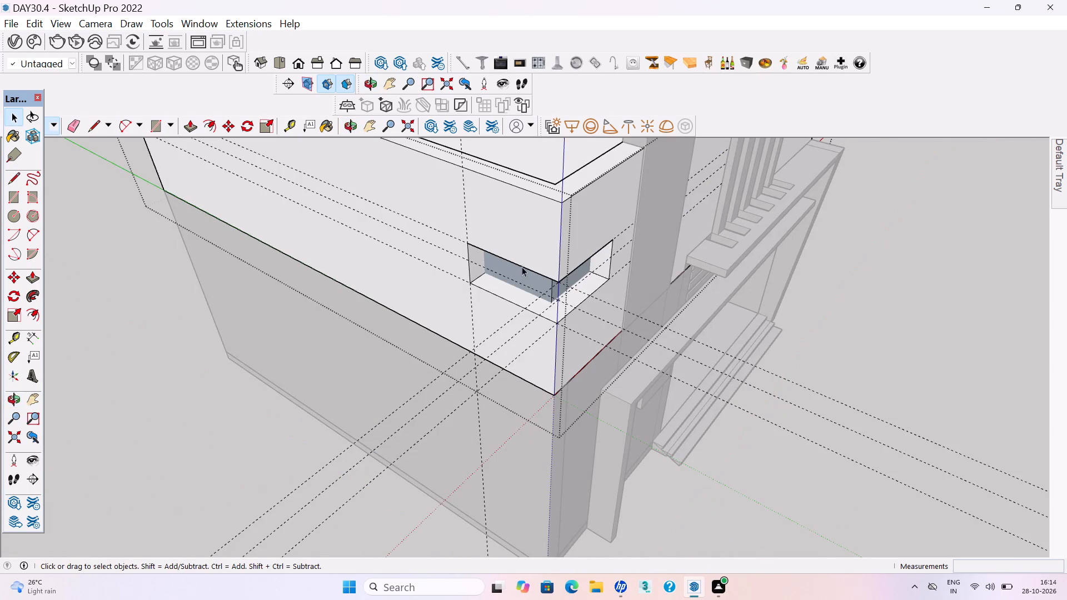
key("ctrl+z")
Push the side-face rectangle about 3' inward to cut the recess through the upper wall's front corner.
left_click(525, 291)
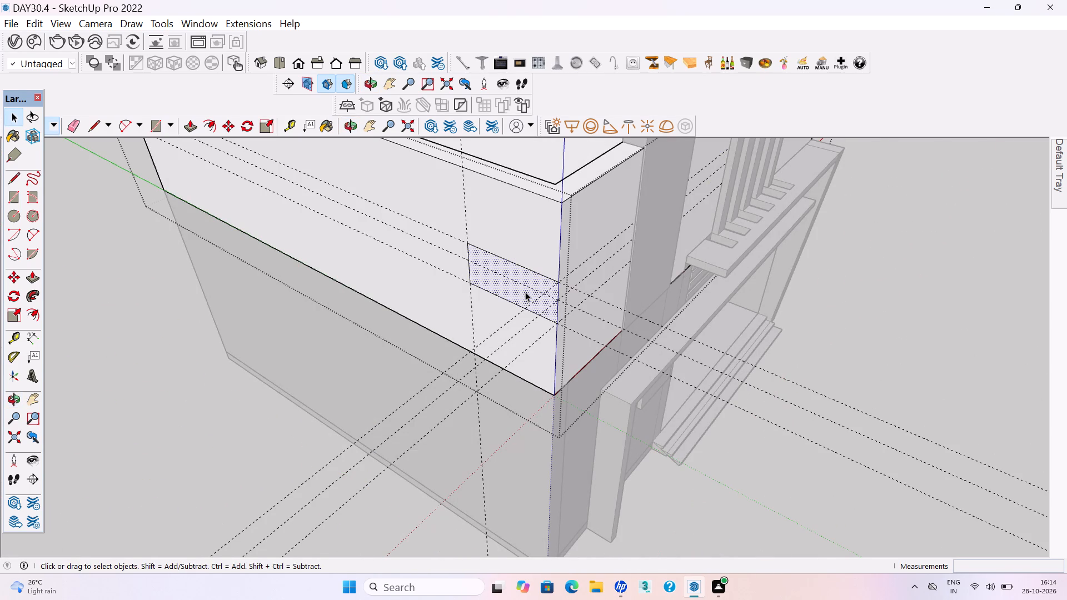
key("p")
middle_click_drag(533, 294, 493, 304)
left_click(493, 304)
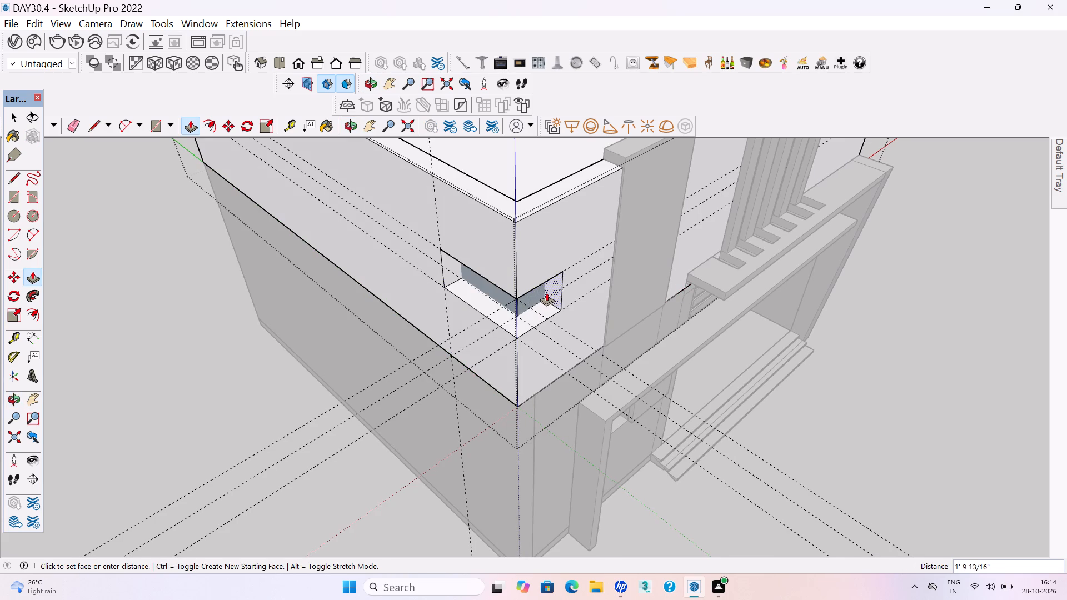
middle_click_drag(544, 294, 630, 219)
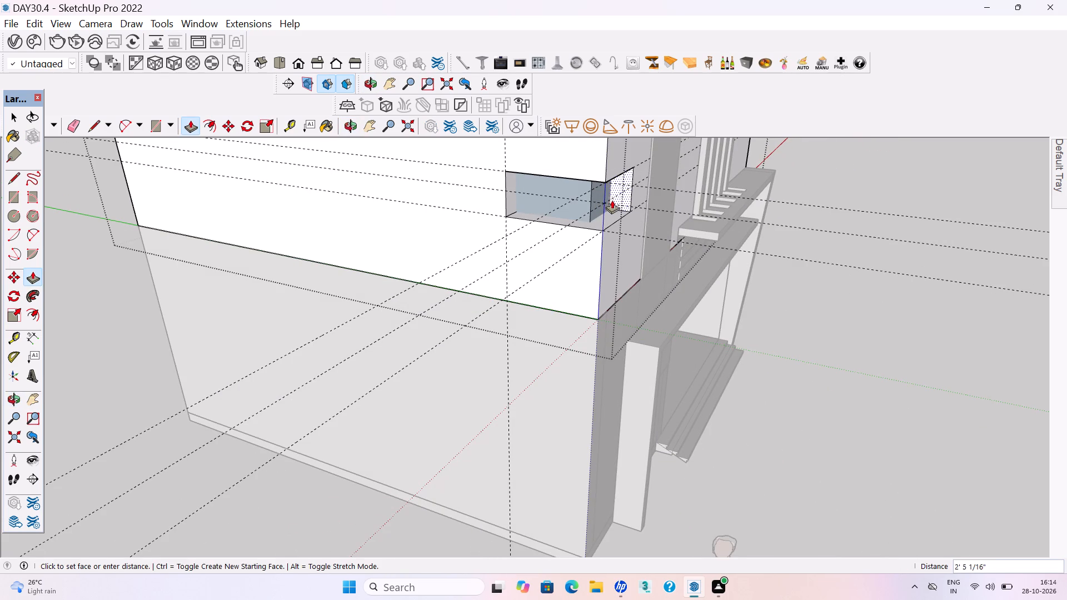
scroll(619, 217, "up", 1)
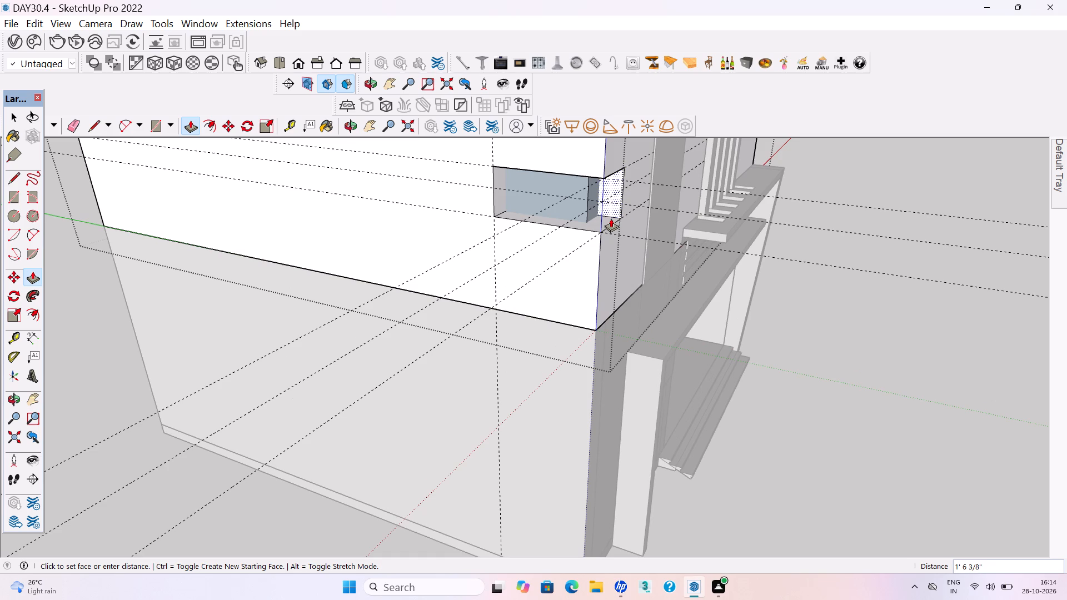
scroll(604, 228, "down", 3)
middle_click_drag(619, 181, 512, 276)
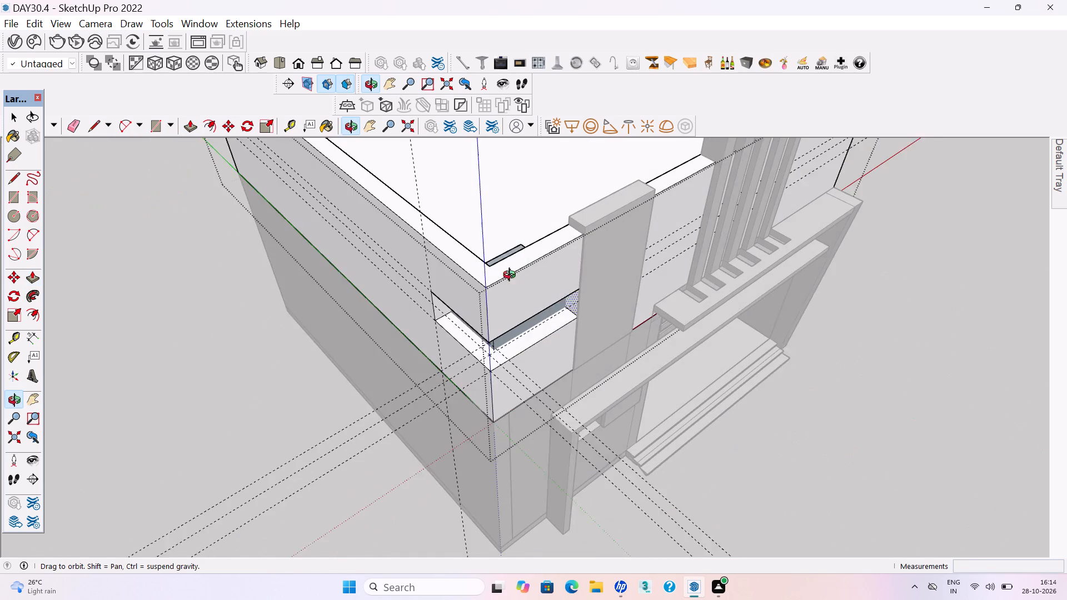
middle_click_drag(512, 276, 511, 277)
middle_click_drag(525, 271, 478, 396)
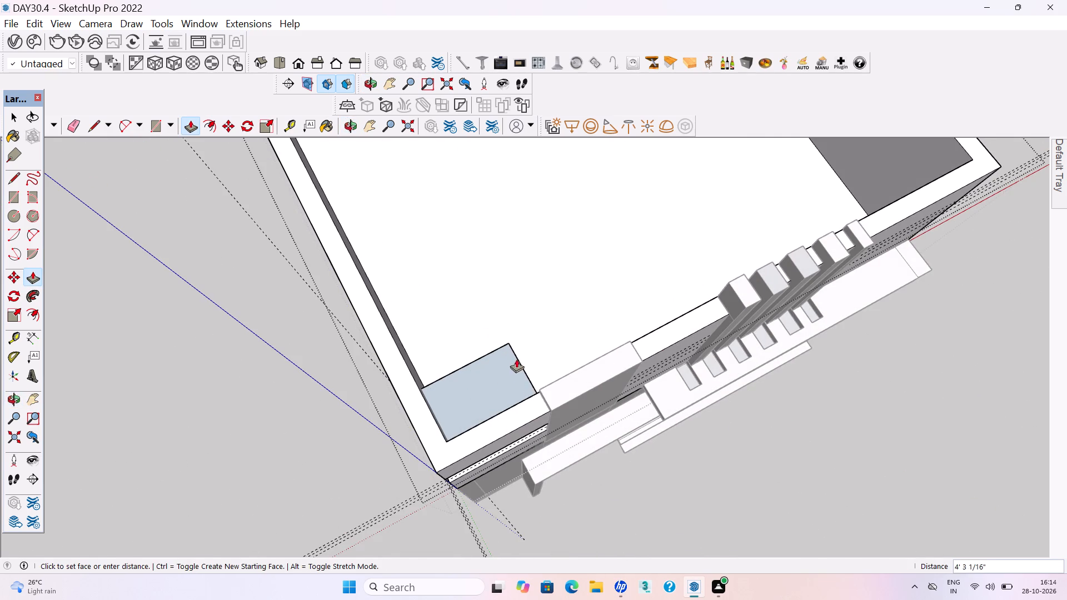
middle_click_drag(480, 365, 653, 192)
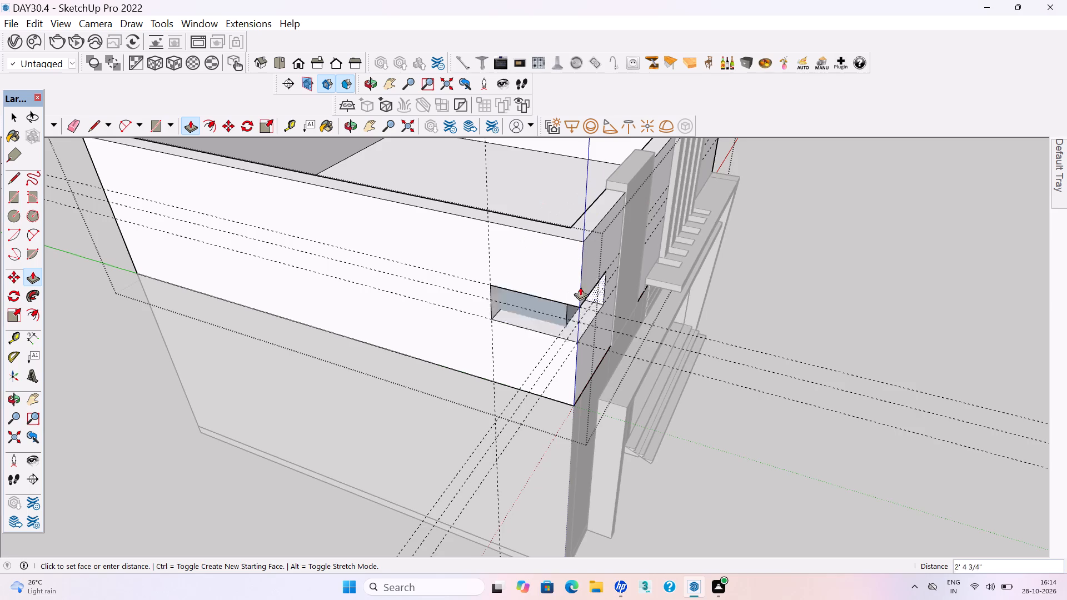
middle_click_drag(574, 314, 554, 259)
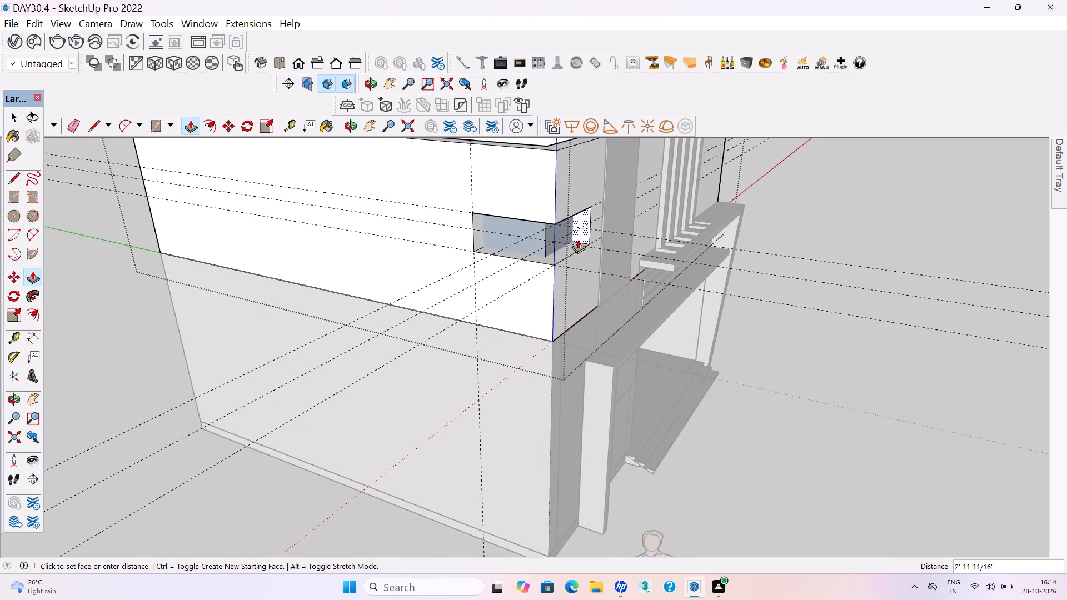
left_click(578, 239)
key("space")
left_click(789, 421)
Inside the upper wall group, push the leftover corner face back about 3' 3 5/16" to the recess's far end.
middle_click_drag(524, 256, 499, 263)
scroll(536, 249, "up", 7)
left_click(522, 257)
double_click(522, 257)
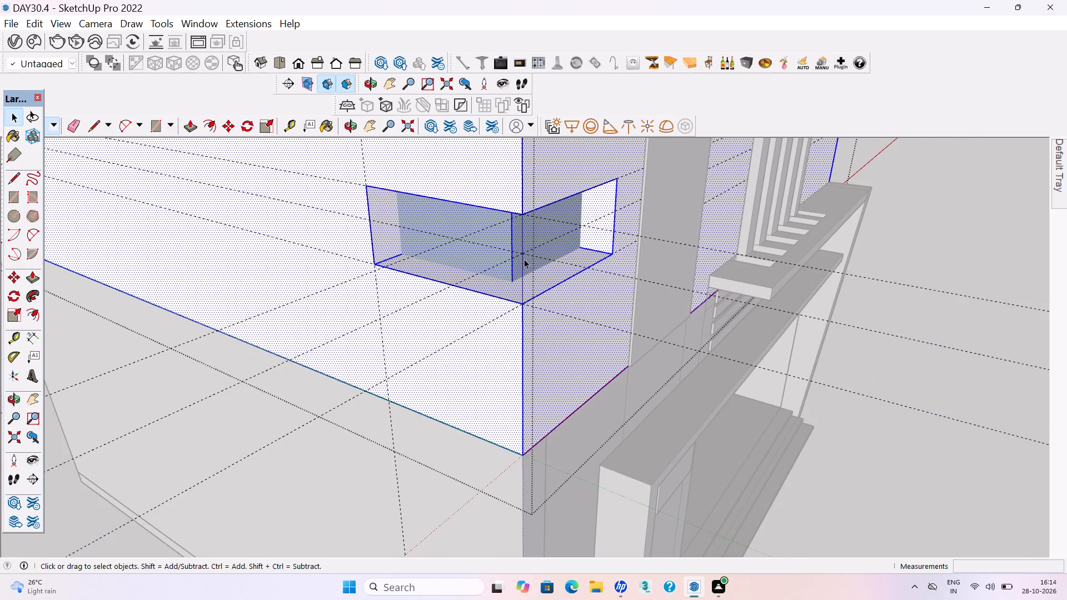
left_click(525, 258)
key("p")
left_click(528, 255)
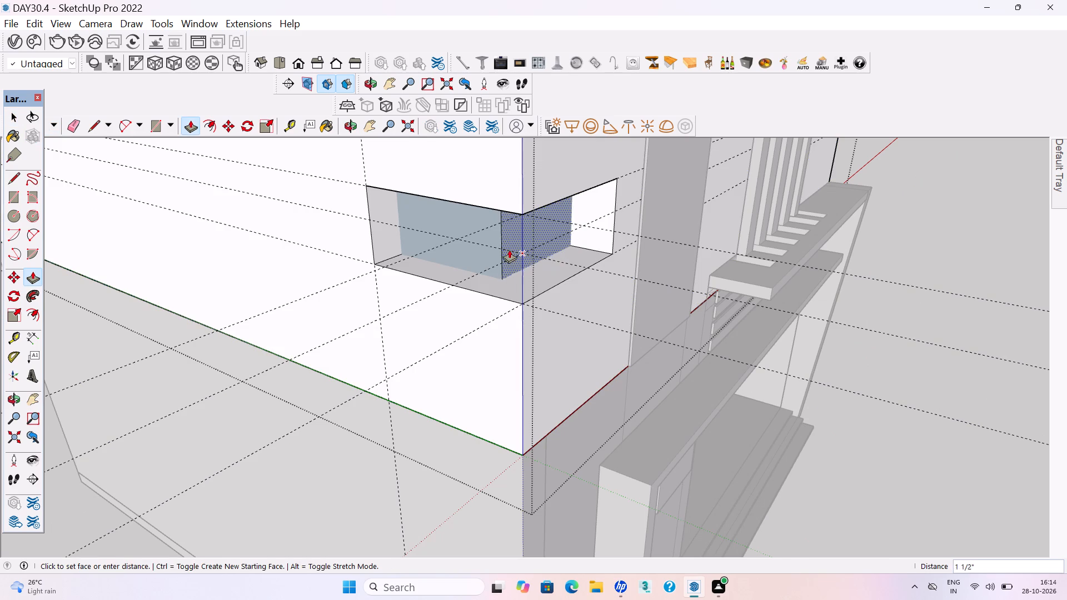
left_click(413, 209)
scroll(498, 295, "down", 5)
key("space")
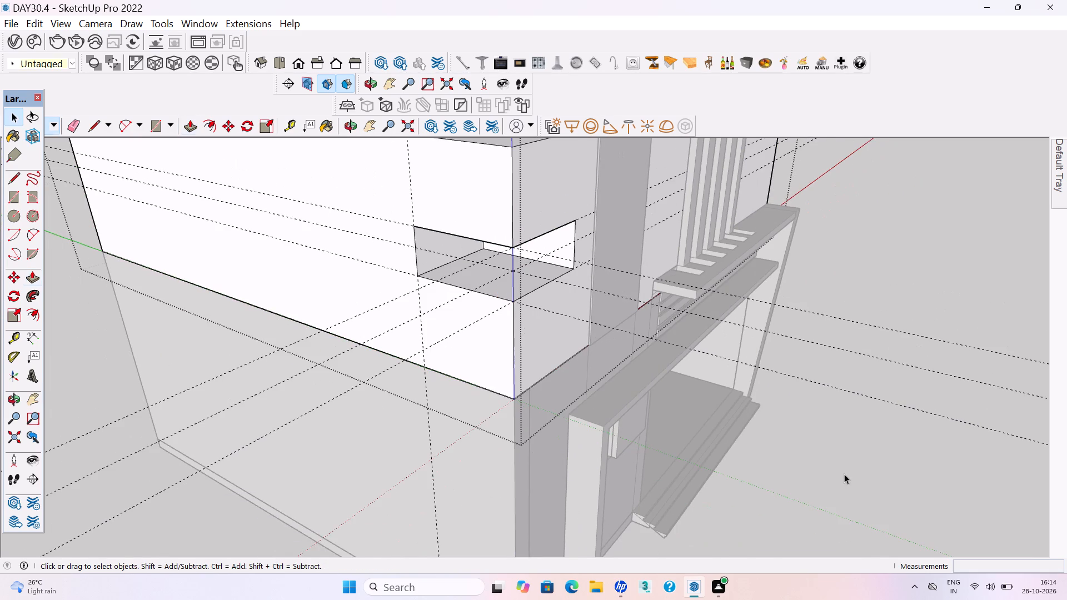
left_click(844, 474)
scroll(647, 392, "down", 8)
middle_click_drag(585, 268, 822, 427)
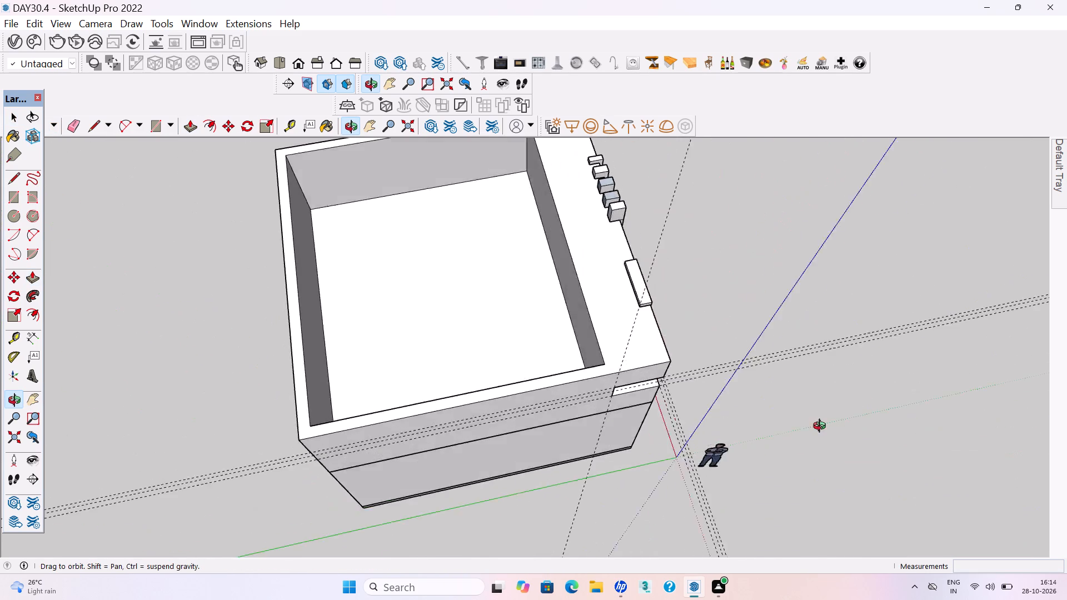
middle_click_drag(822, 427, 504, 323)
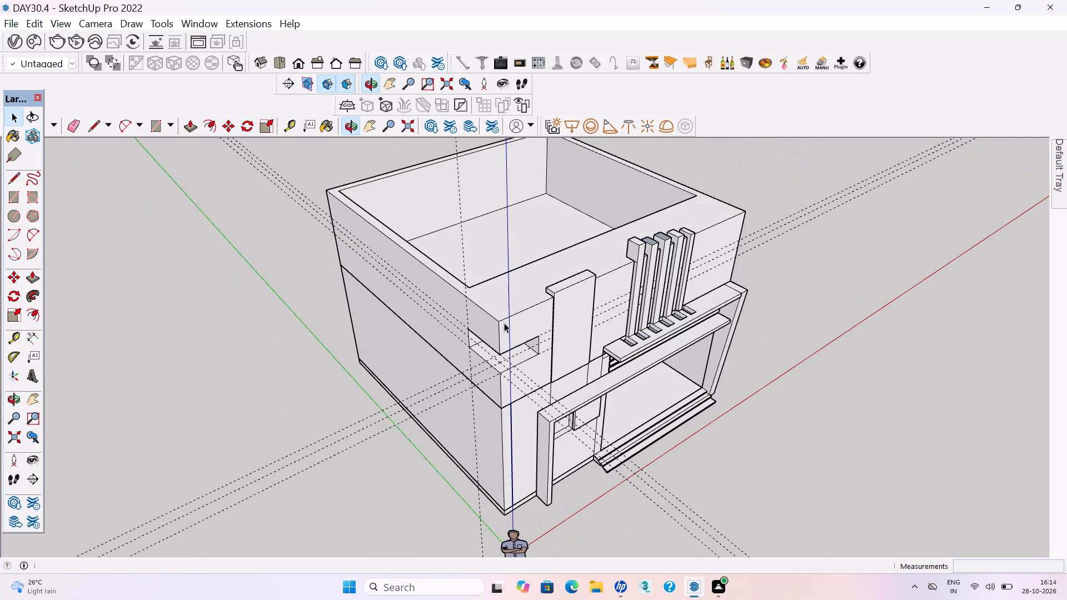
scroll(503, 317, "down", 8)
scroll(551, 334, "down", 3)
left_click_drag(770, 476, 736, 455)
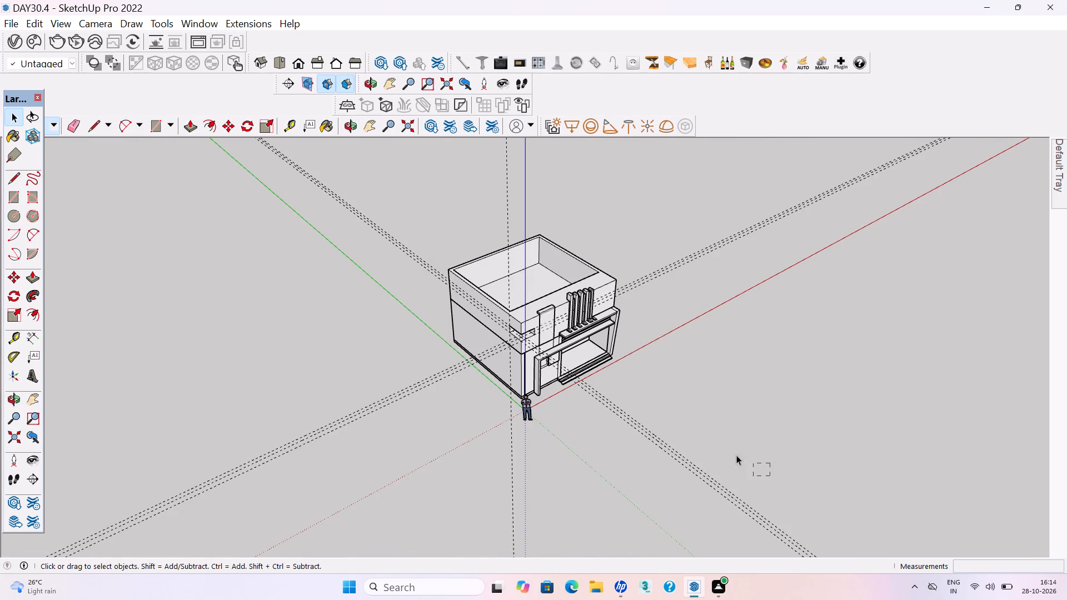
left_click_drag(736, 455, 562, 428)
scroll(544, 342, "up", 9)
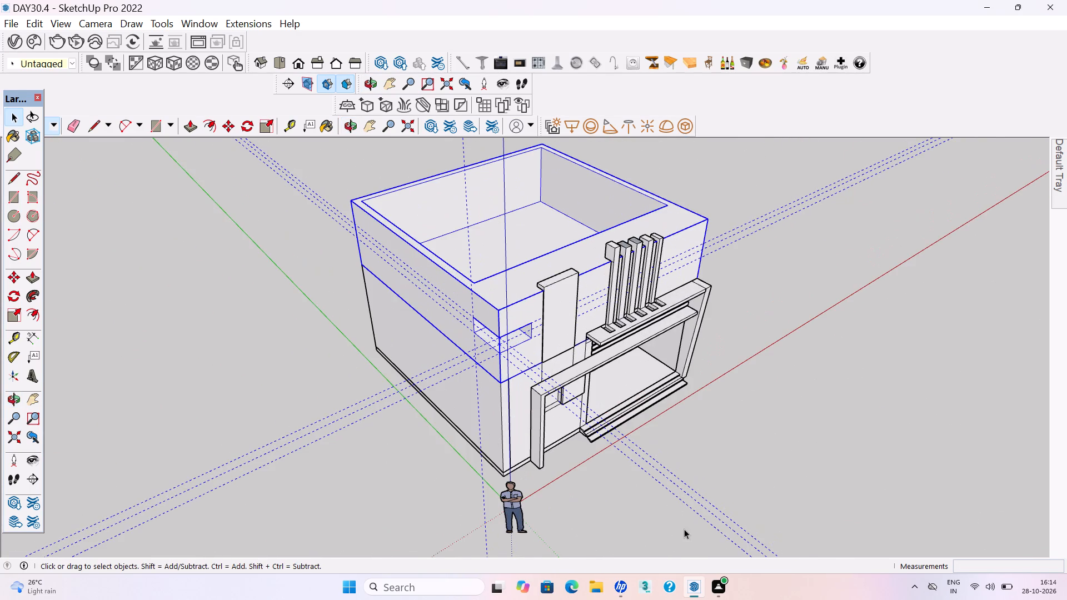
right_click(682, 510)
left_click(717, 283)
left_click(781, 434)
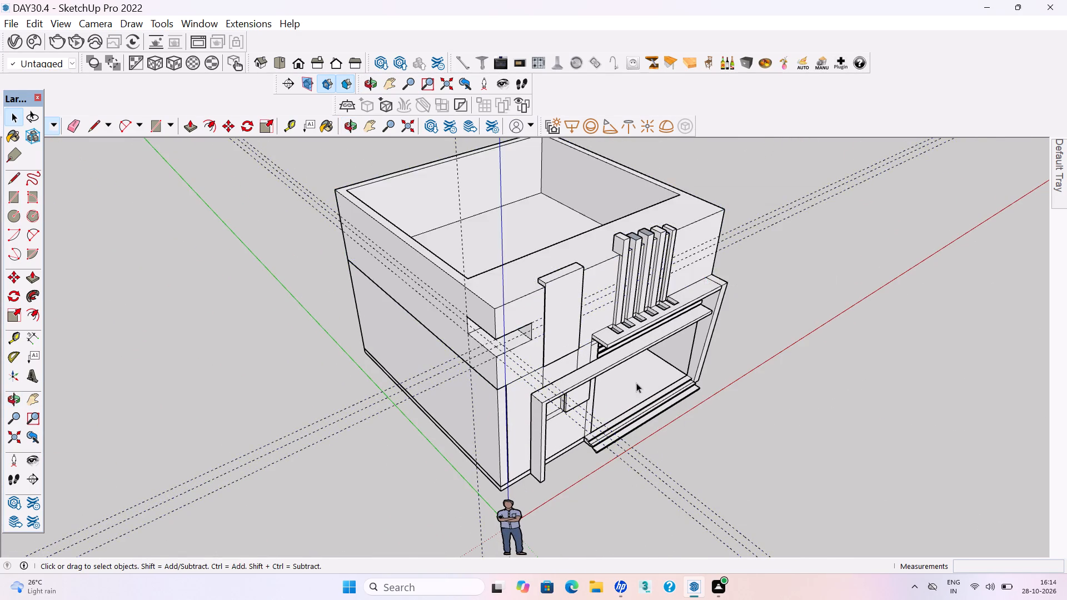
Delete both sets of horizontal guides running past the upper wall's front and side faces.
scroll(624, 370, "down", 4)
left_click_drag(811, 511, 651, 481)
key("Delete")
left_click_drag(939, 286, 867, 204)
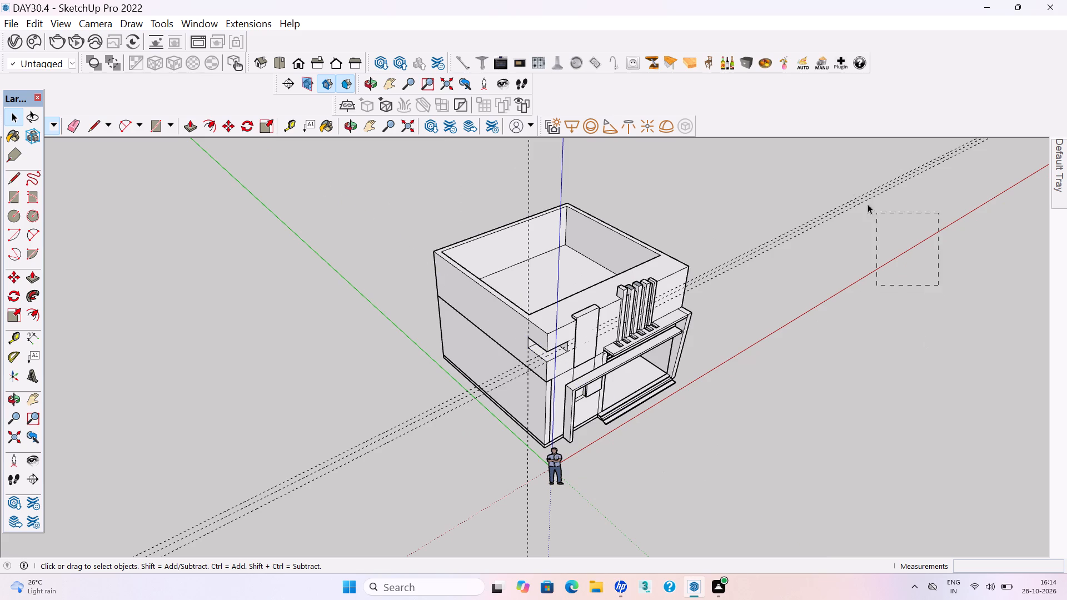
left_click_drag(867, 204, 822, 174)
key("Delete")
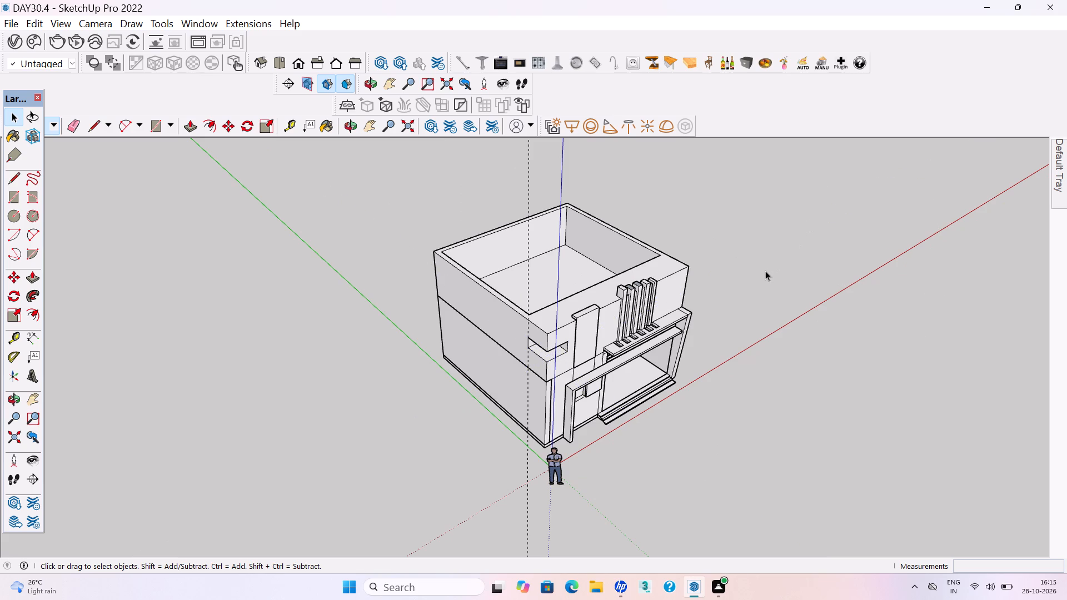
Examine the wraparound corner opening and the whole front facade from near eye level.
scroll(748, 257, "down", 1)
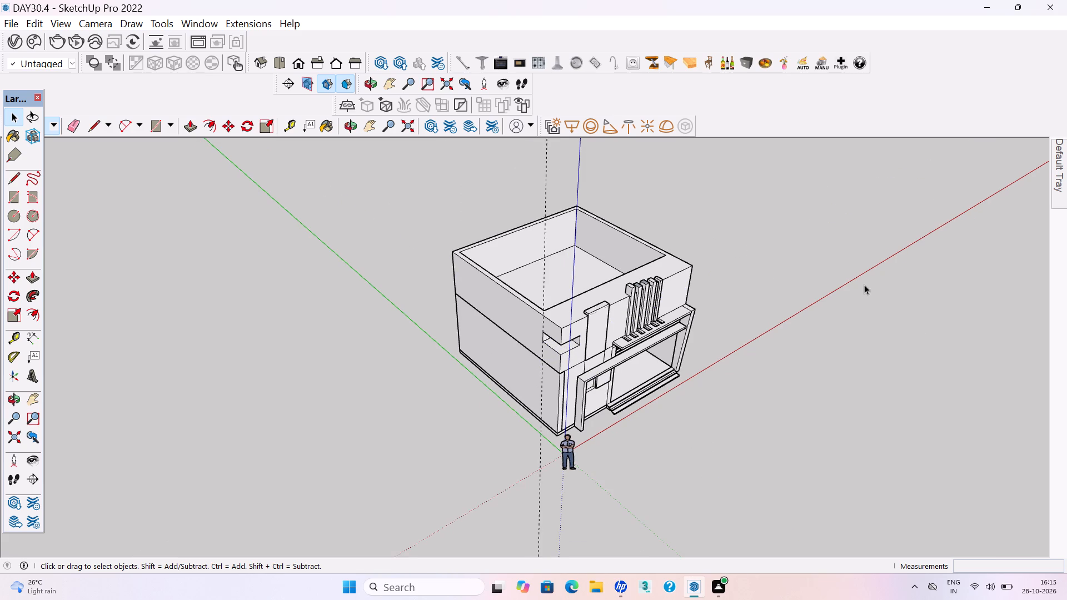
middle_click(857, 289)
middle_click_drag(850, 290, 760, 290)
scroll(699, 245, "down", 4)
middle_click_drag(718, 304, 654, 322)
scroll(613, 332, "up", 4)
middle_click_drag(607, 344, 640, 210)
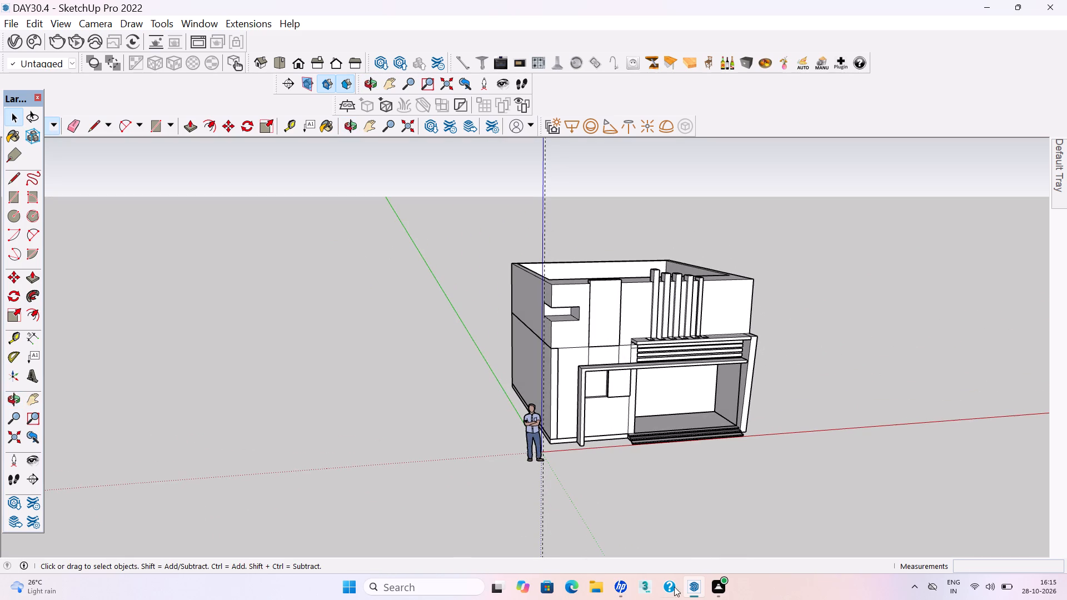
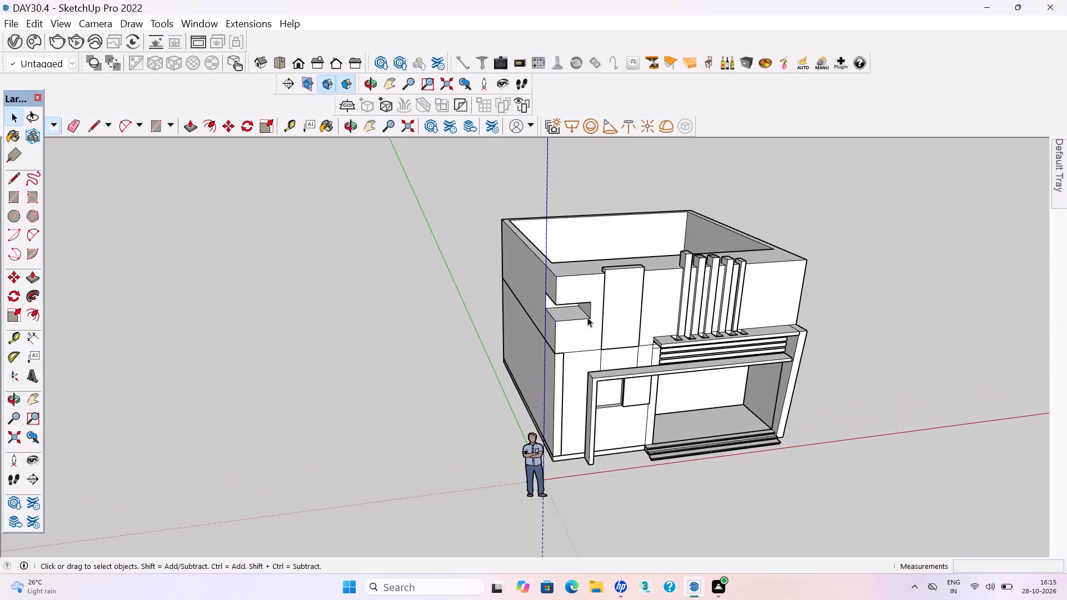
Examine the corner opening, fins and porch recess of the front facade from above and from near ground level.
scroll(616, 304, "up", 9)
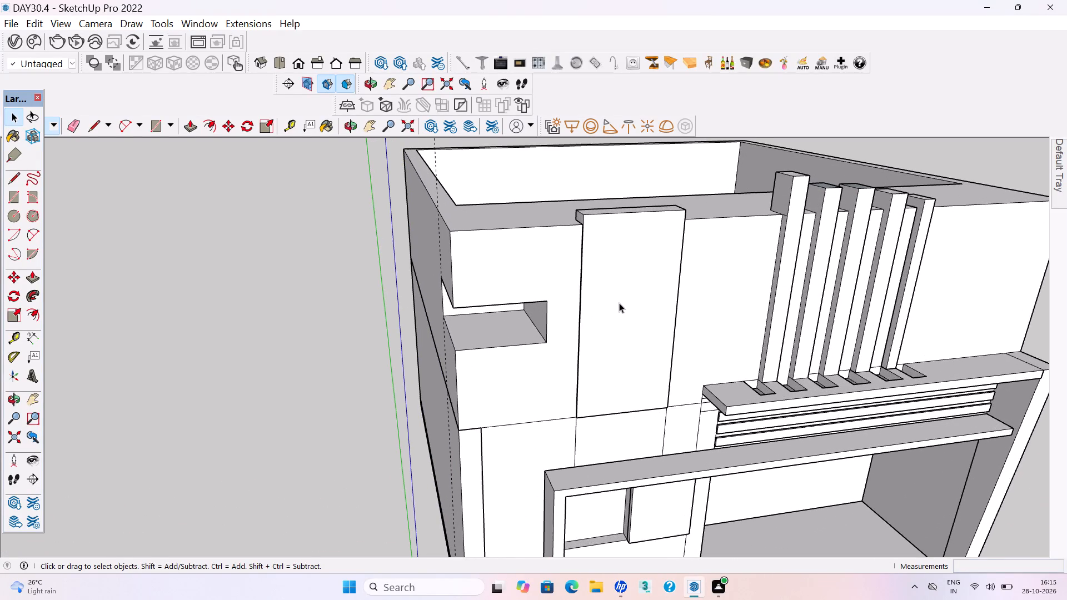
middle_click_drag(617, 353, 592, 366)
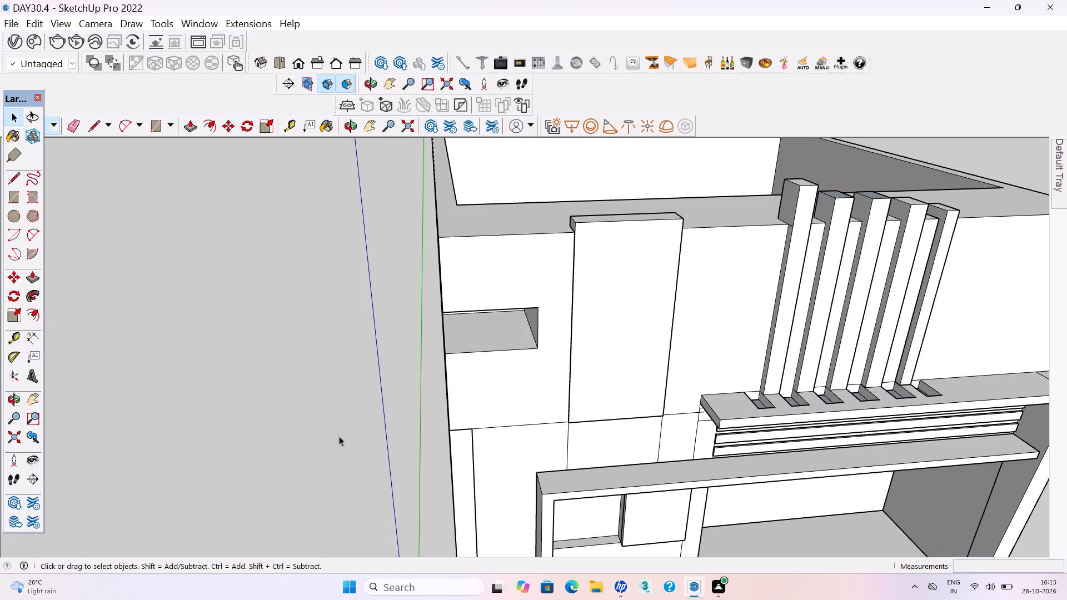
scroll(361, 327, "down", 5)
scroll(468, 349, "down", 4)
middle_click_drag(470, 296, 482, 411)
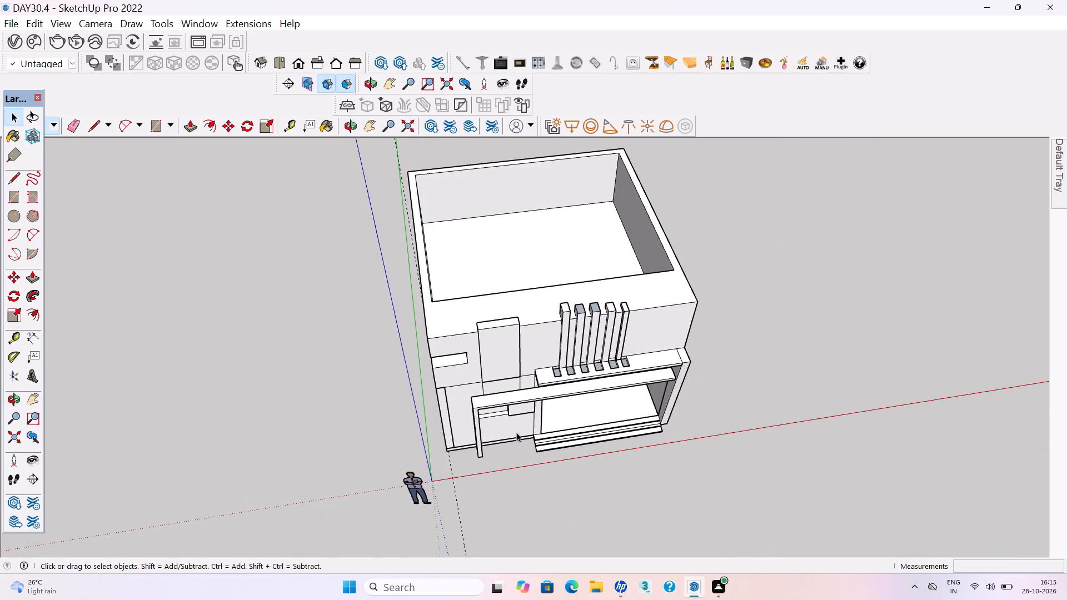
left_click(716, 477)
middle_click_drag(642, 361, 554, 326)
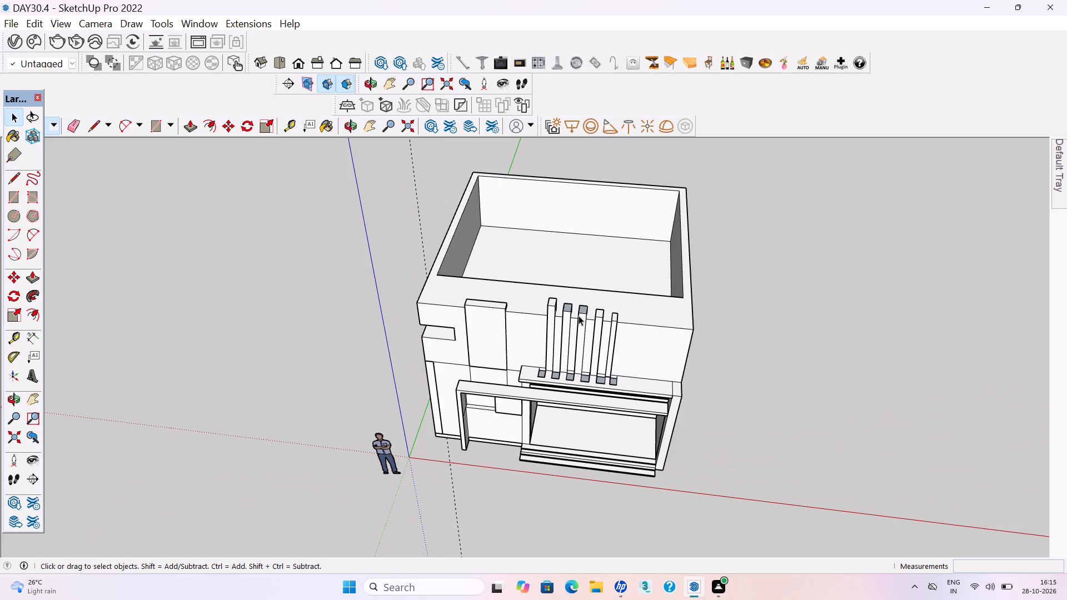
middle_click_drag(577, 334, 632, 206)
scroll(613, 397, "up", 1)
middle_click_drag(606, 392, 605, 314)
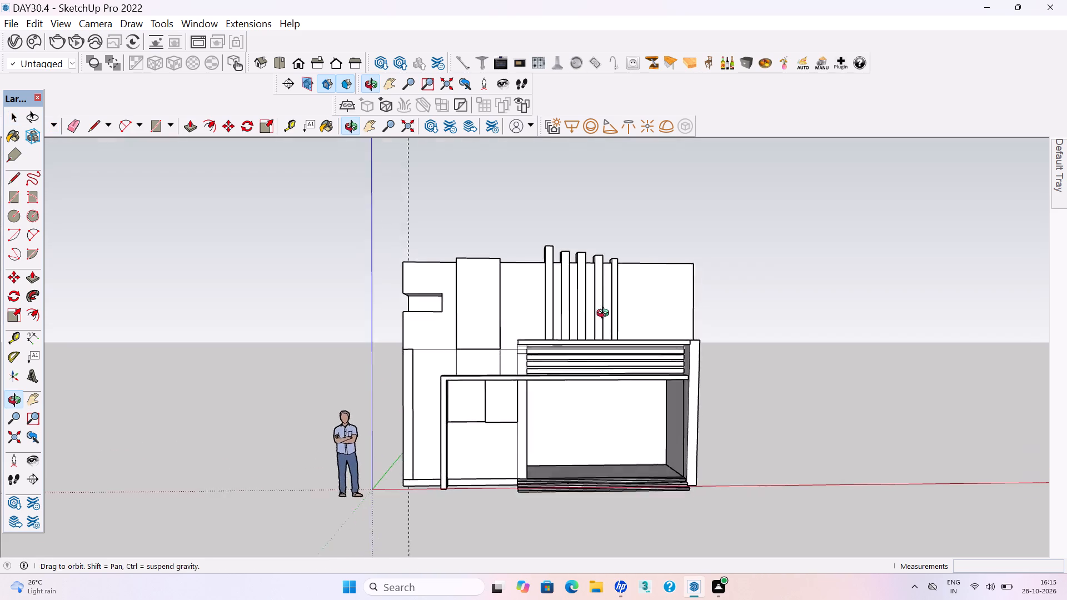
middle_click_drag(605, 314, 607, 272)
scroll(645, 466, "up", 4)
middle_click_drag(603, 441, 576, 475)
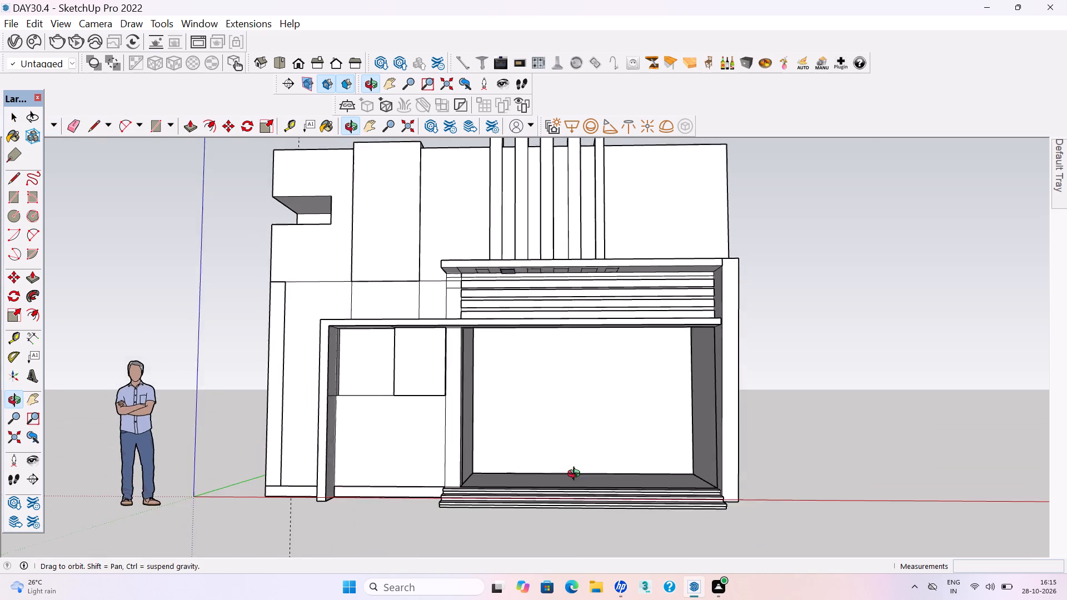
middle_click_drag(576, 475, 571, 486)
On the porch back wall, place vertical guides about 2' 9 7/16" from its inner side corner and 3' 5 5/8" further along, plus a horizontal guide 7' above the floor.
key("h")
left_click_drag(573, 478, 612, 389)
middle_click_drag(617, 388, 616, 392)
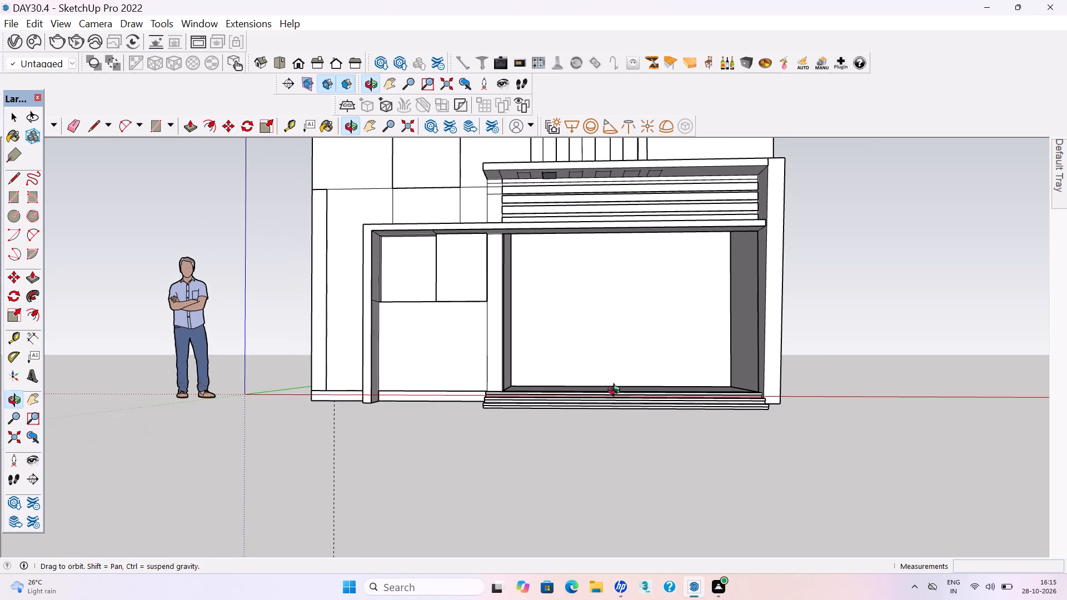
middle_click_drag(616, 392, 601, 424)
key("t")
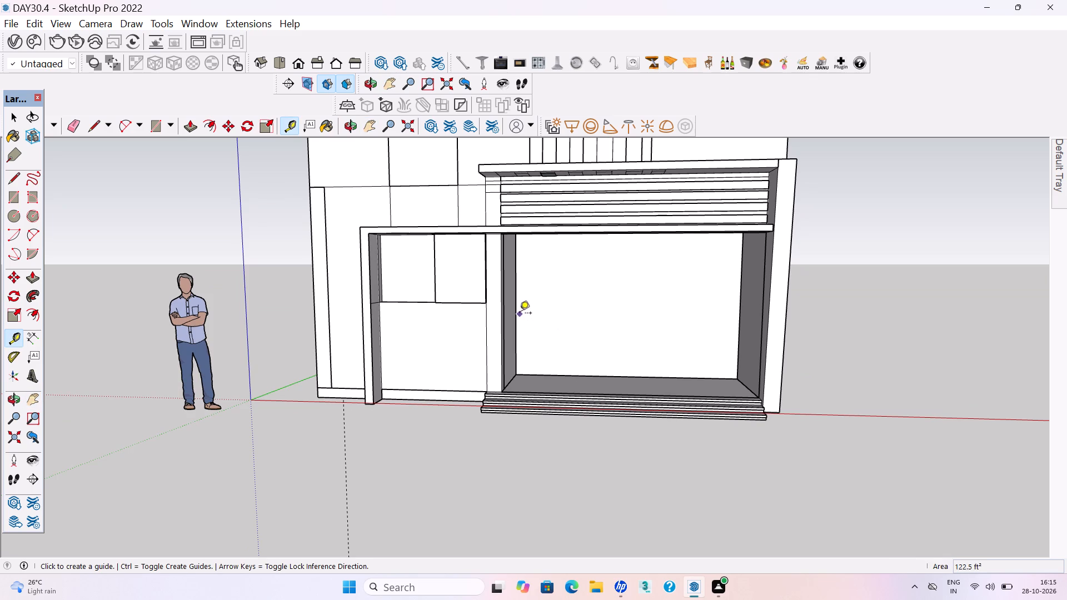
left_click(518, 314)
left_click(565, 324)
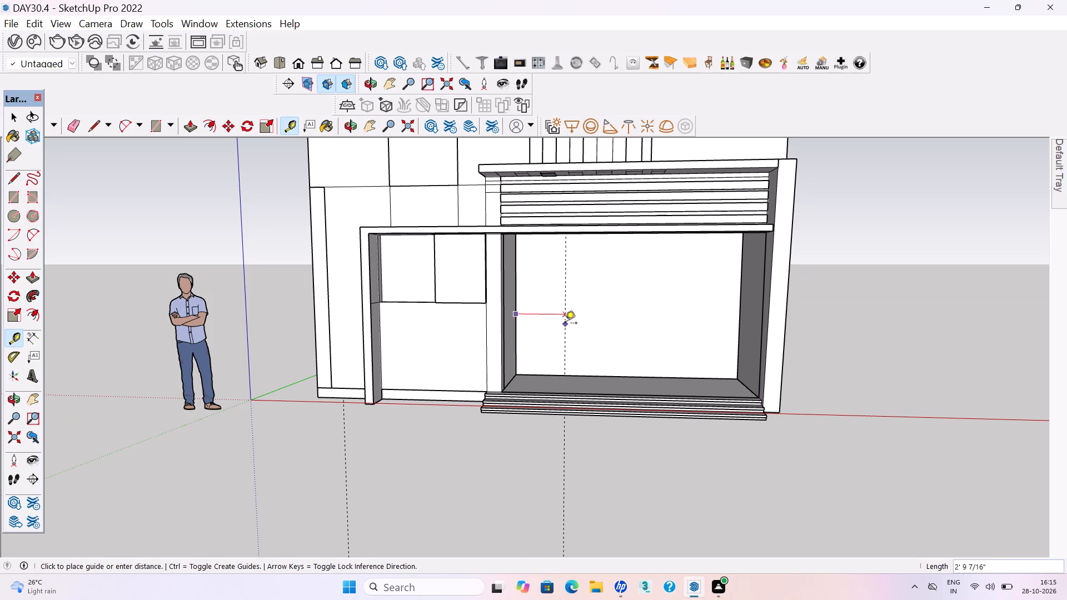
left_click(565, 306)
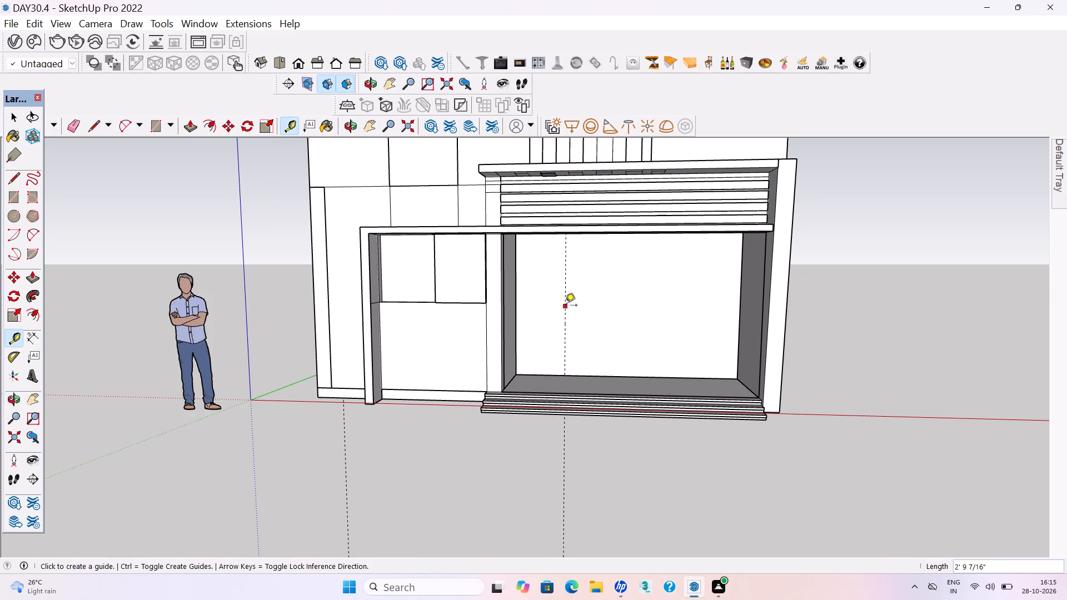
left_click(628, 315)
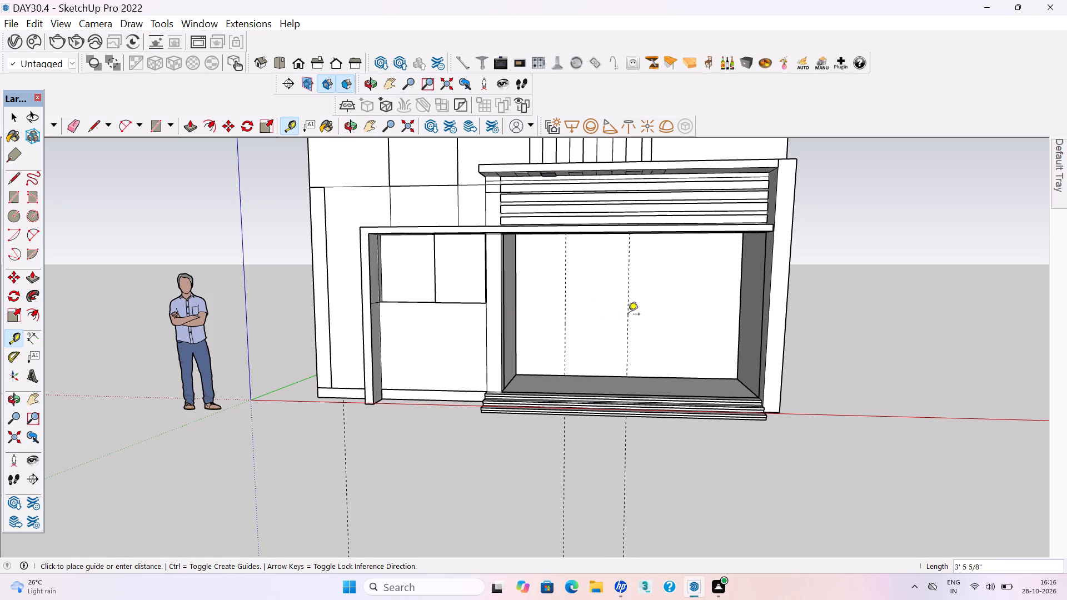
left_click(602, 375)
type("7'")
key("Return")
Inside the ground-floor wall group, draw the door rectangle between the two vertical guides, from the 7' guide down to the floor.
key("space")
double_click(615, 319)
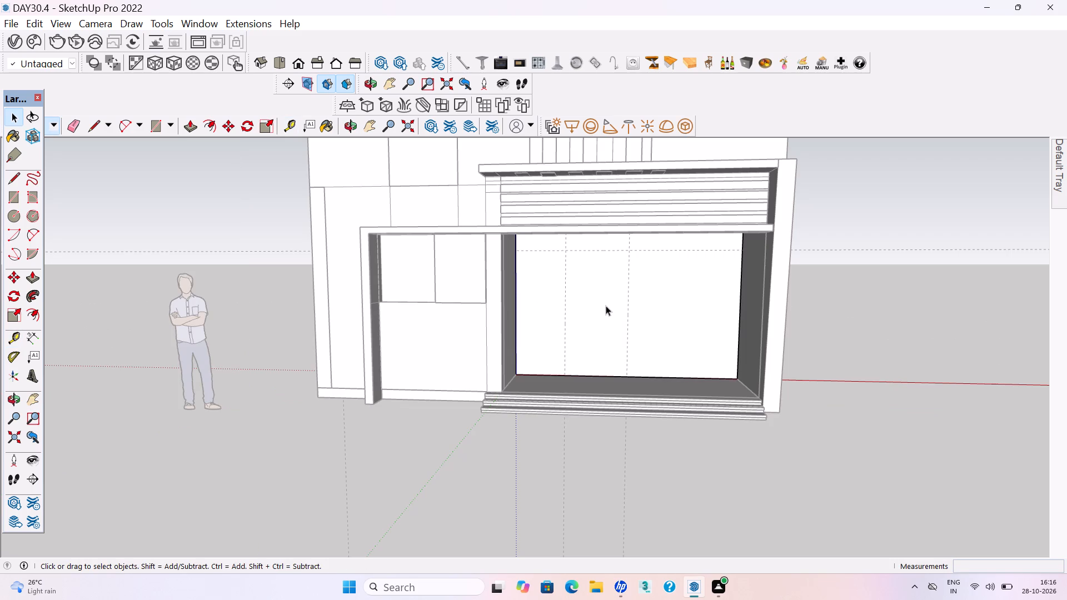
left_click(606, 306)
key("r")
left_click(566, 250)
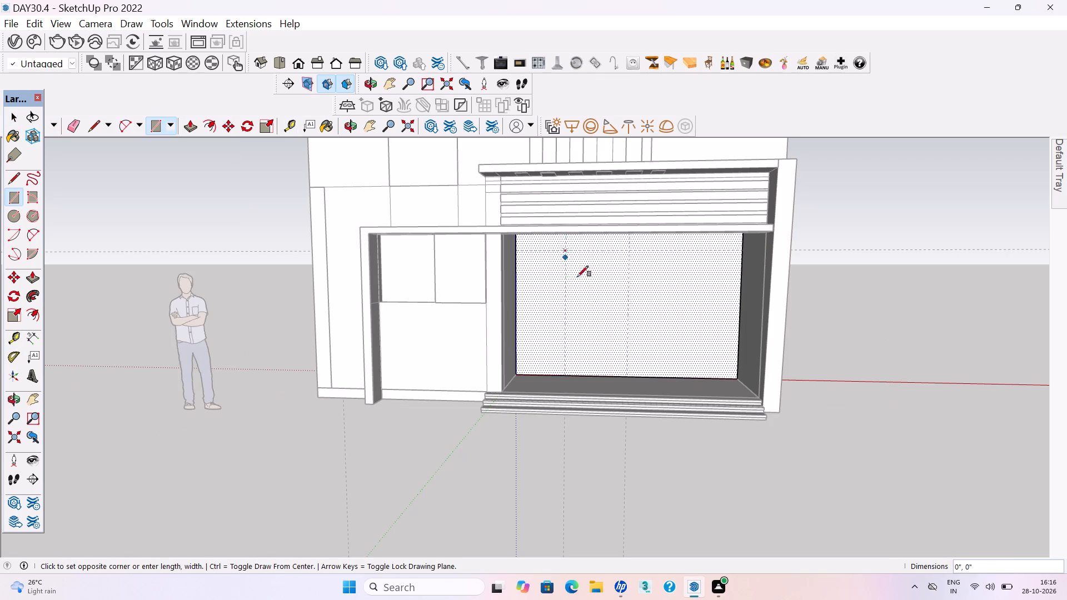
left_click(625, 376)
middle_click_drag(617, 342, 585, 354)
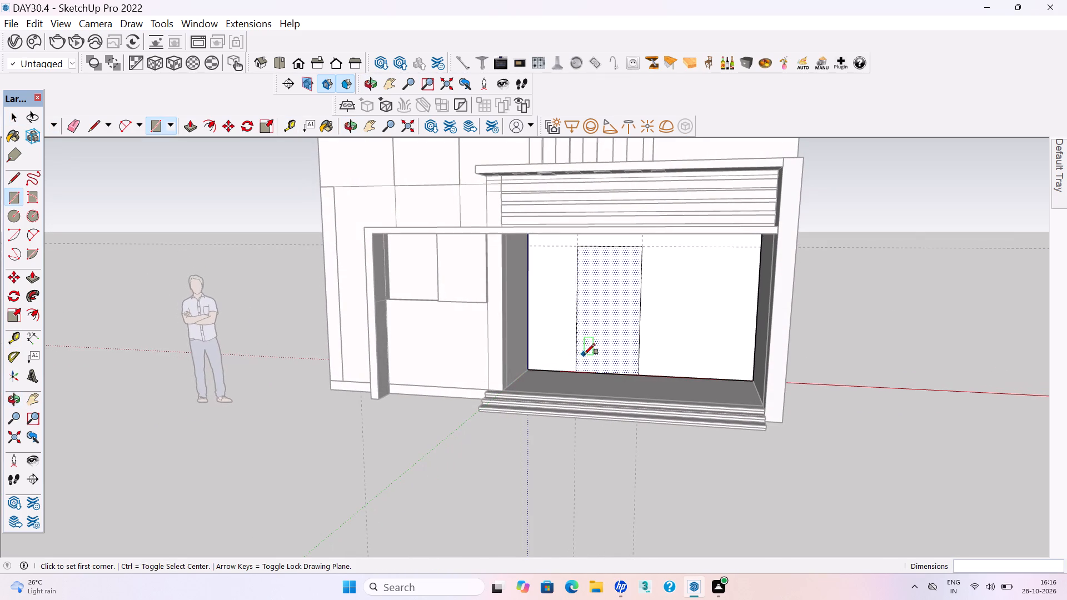
Push the door rectangle 6" through the porch back wall to cut the doorway, and close the wall group.
key("p")
left_click(614, 364)
left_click(596, 336)
scroll(604, 348, "down", 3)
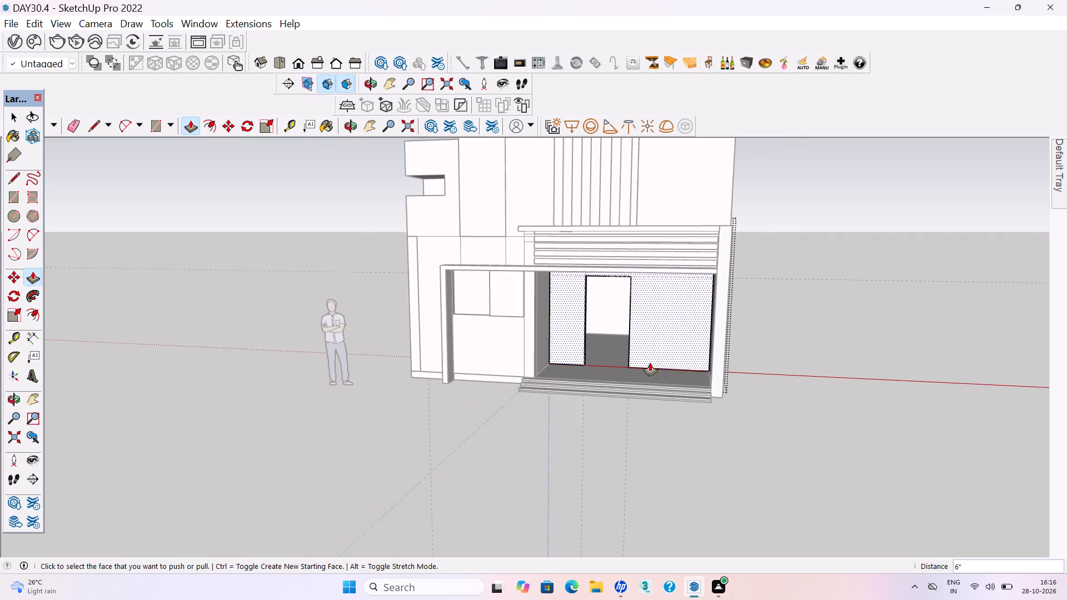
key("space")
left_click(816, 473)
Save the model.
key("ctrl+s")
key("ctrl+s")
Beside the doorway, place vertical guides spaced about 1' 9 1/4", 1' 9 1/2" and 1' 8 5/16", and a horizontal guide about 2' 10 15/16" above the floor.
scroll(654, 364, "down", 1)
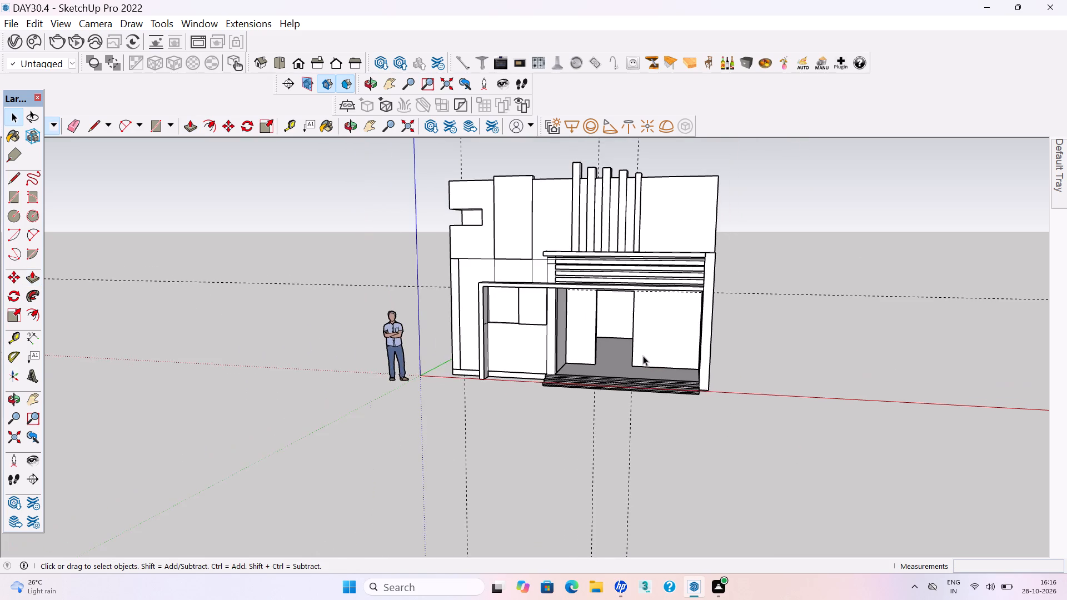
scroll(643, 356, "down", 1)
middle_click_drag(626, 296, 674, 385)
left_click(836, 439)
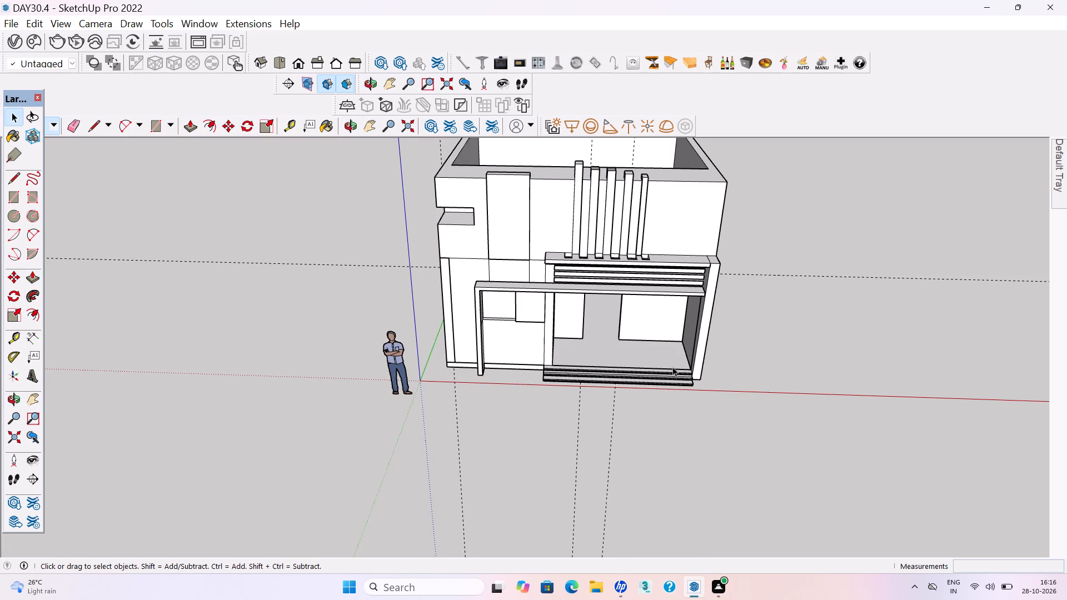
middle_click_drag(676, 314, 664, 206)
scroll(713, 336, "up", 3)
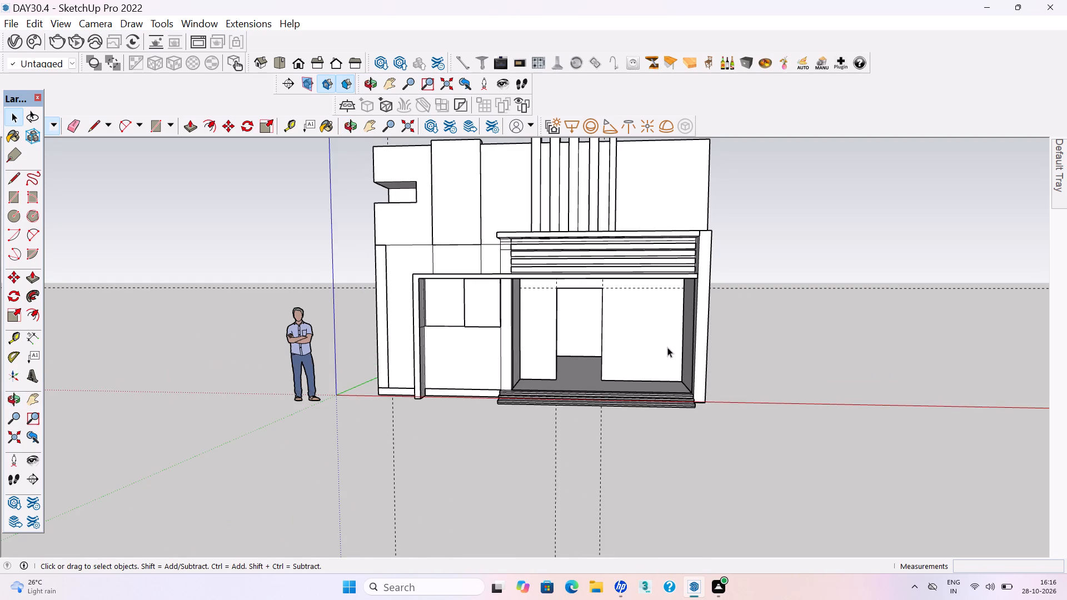
scroll(646, 348, "up", 1)
key("t")
left_click(597, 327)
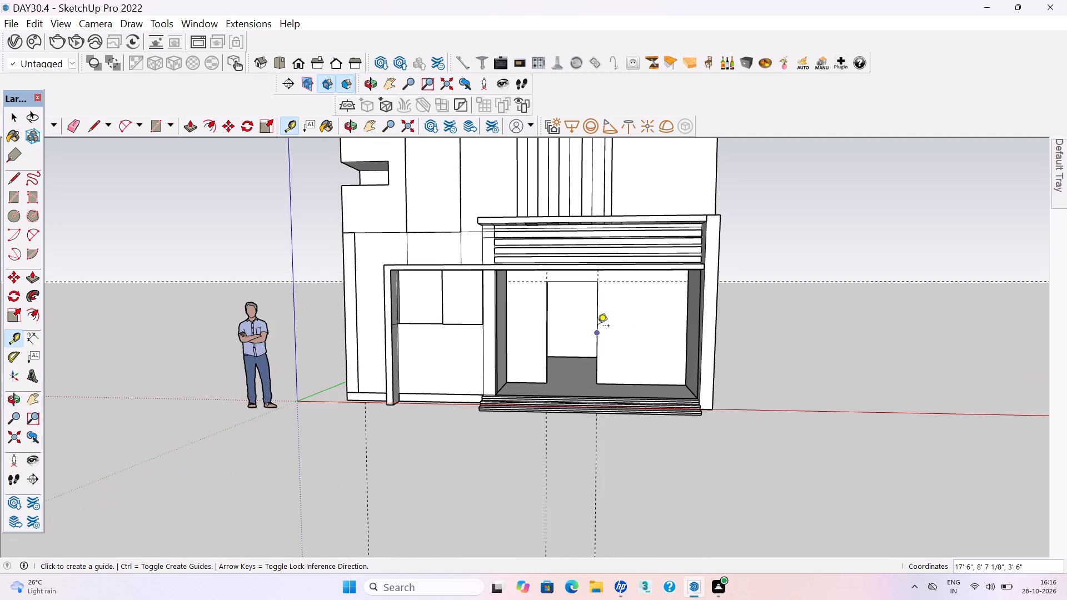
left_click(624, 333)
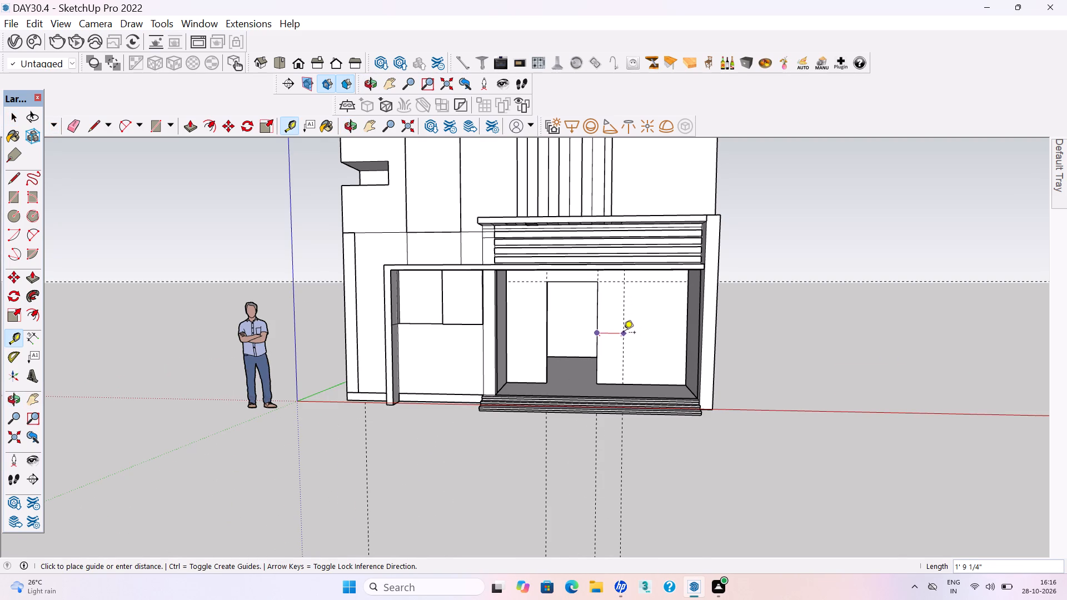
left_click(625, 322)
left_click(650, 336)
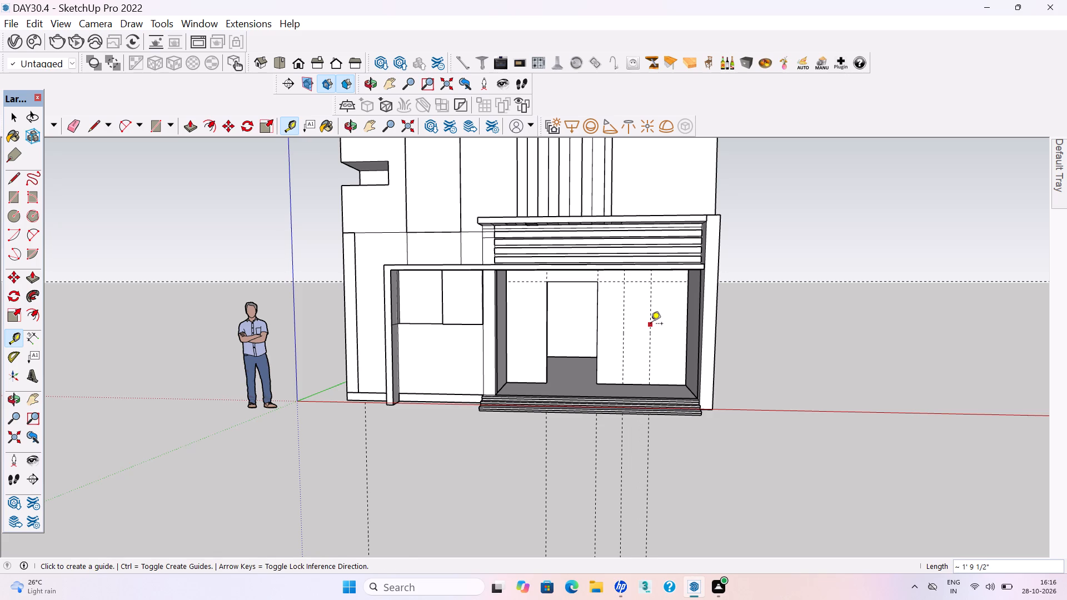
left_click(650, 321)
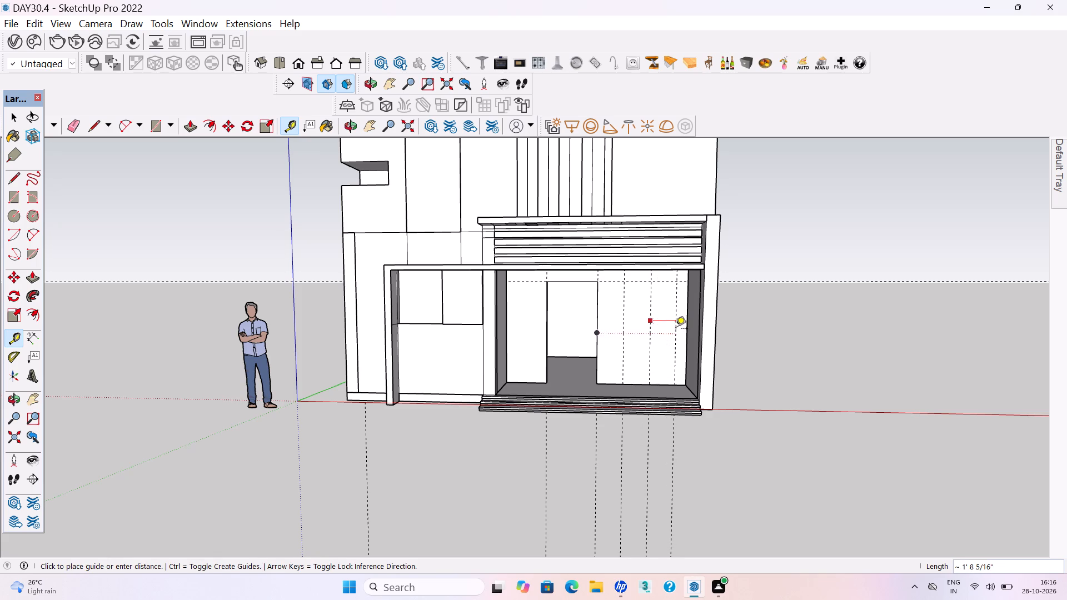
left_click(676, 329)
left_click(643, 387)
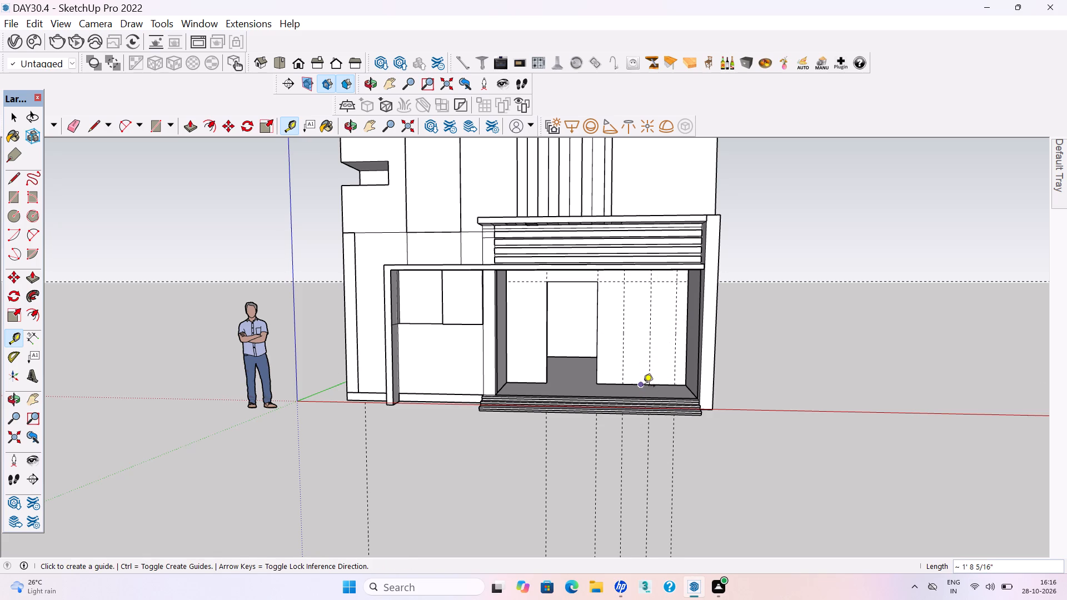
left_click(642, 342)
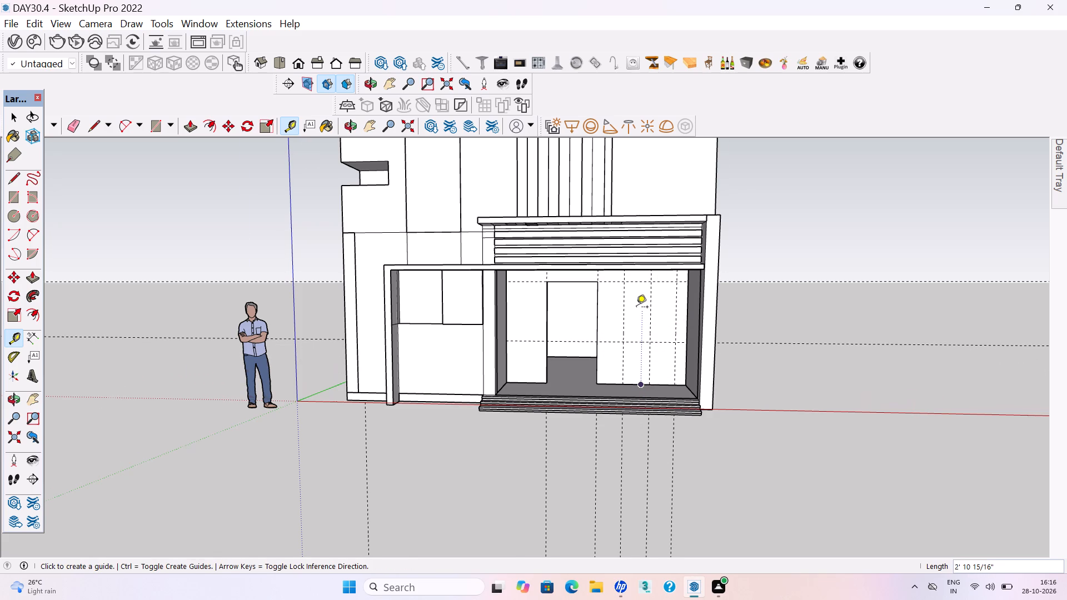
Inside the wall group, draw a window rectangle about 4' 1 1/16" by 3' 5 13/16" between the outer window guides, level with the door head.
scroll(636, 308, "up", 3)
key("r")
key("space")
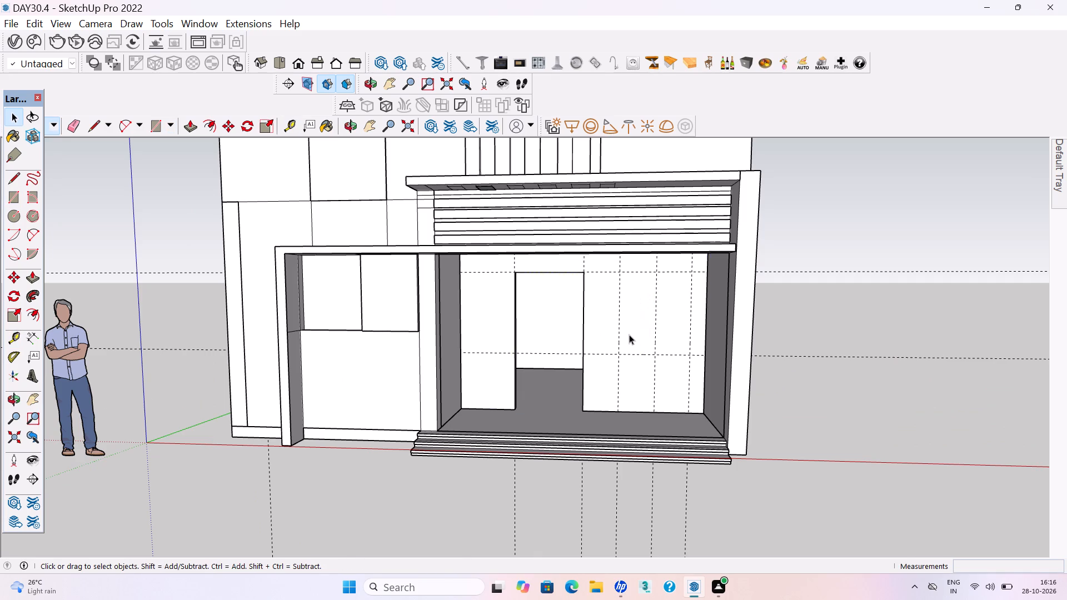
double_click(629, 334)
left_click(634, 330)
key("r")
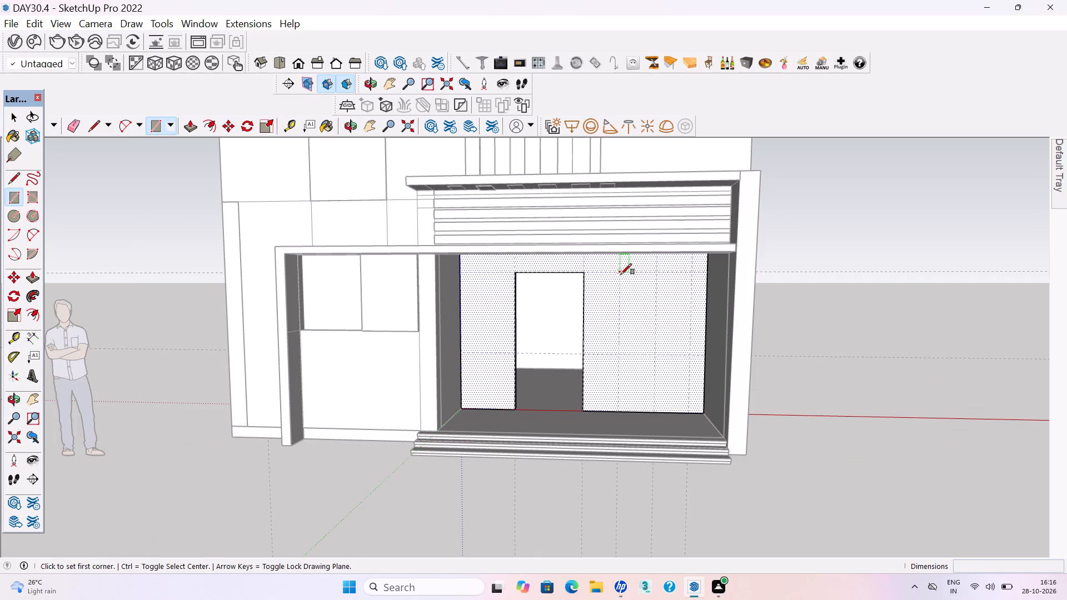
left_click(620, 273)
left_click(690, 355)
key("space")
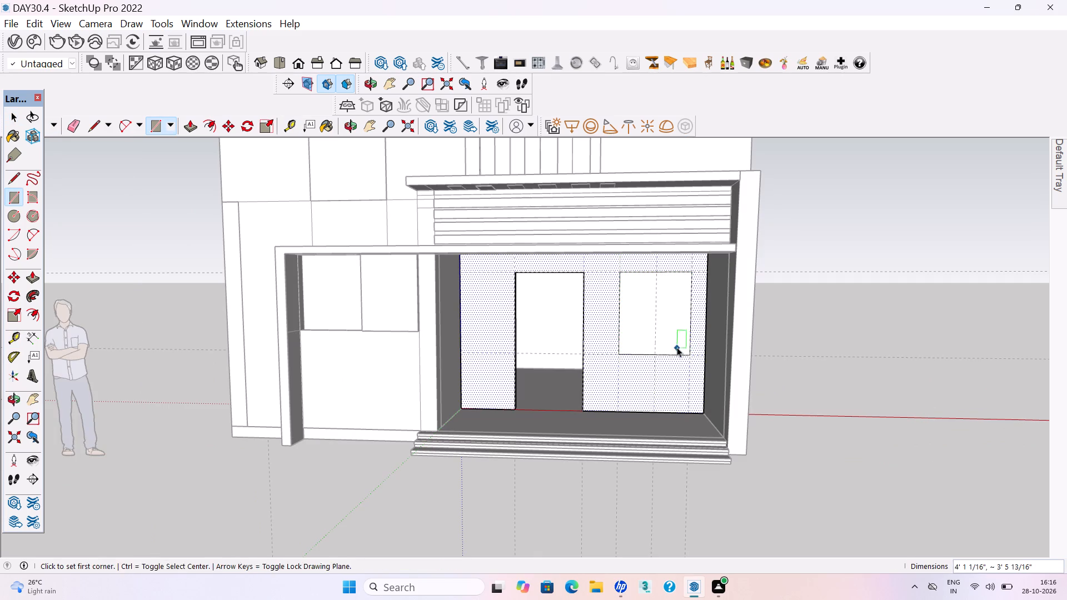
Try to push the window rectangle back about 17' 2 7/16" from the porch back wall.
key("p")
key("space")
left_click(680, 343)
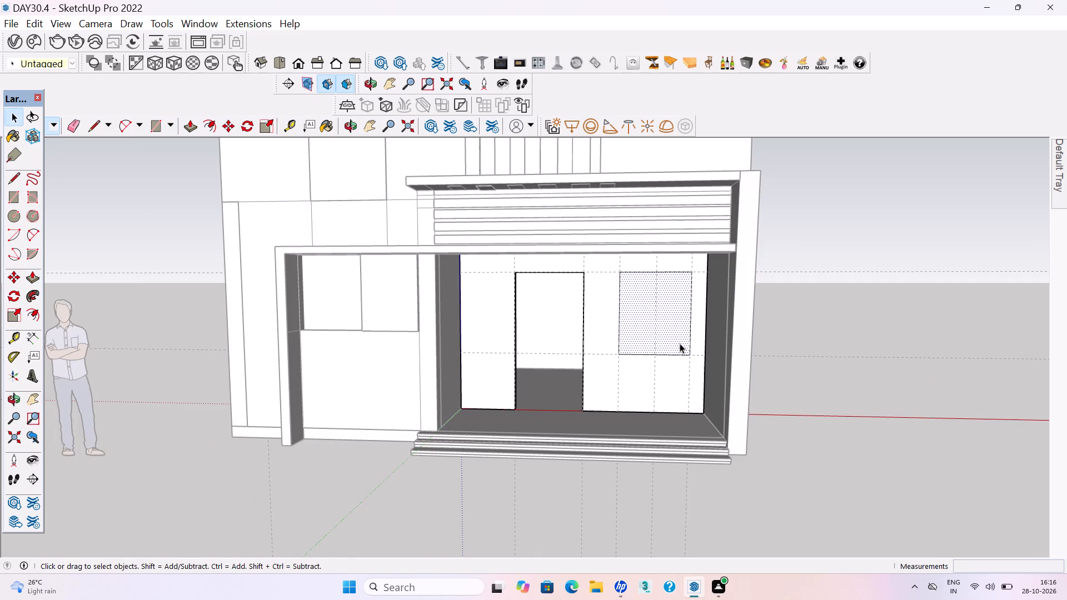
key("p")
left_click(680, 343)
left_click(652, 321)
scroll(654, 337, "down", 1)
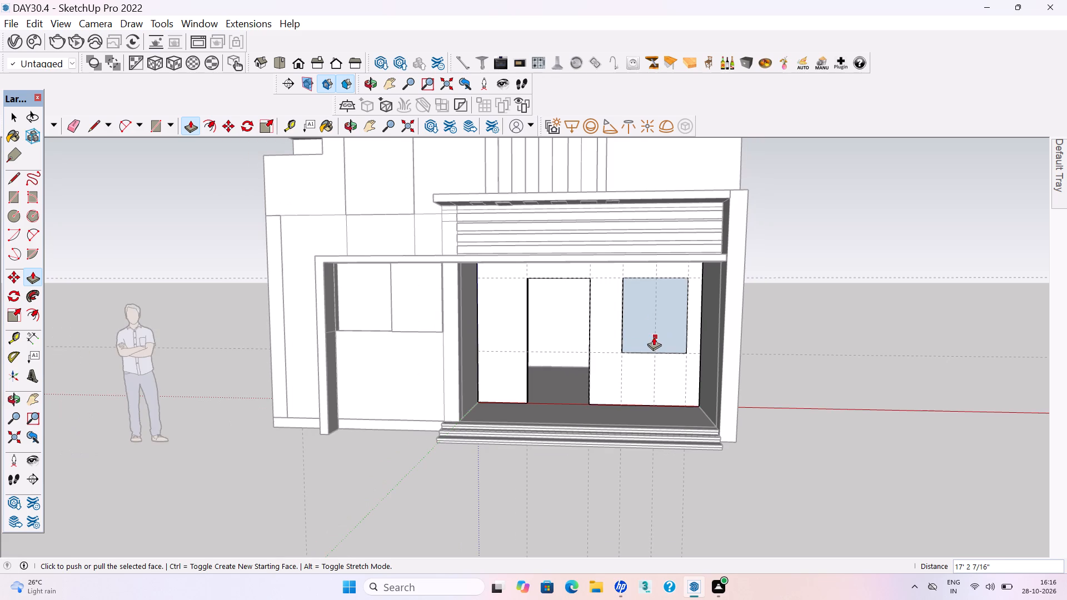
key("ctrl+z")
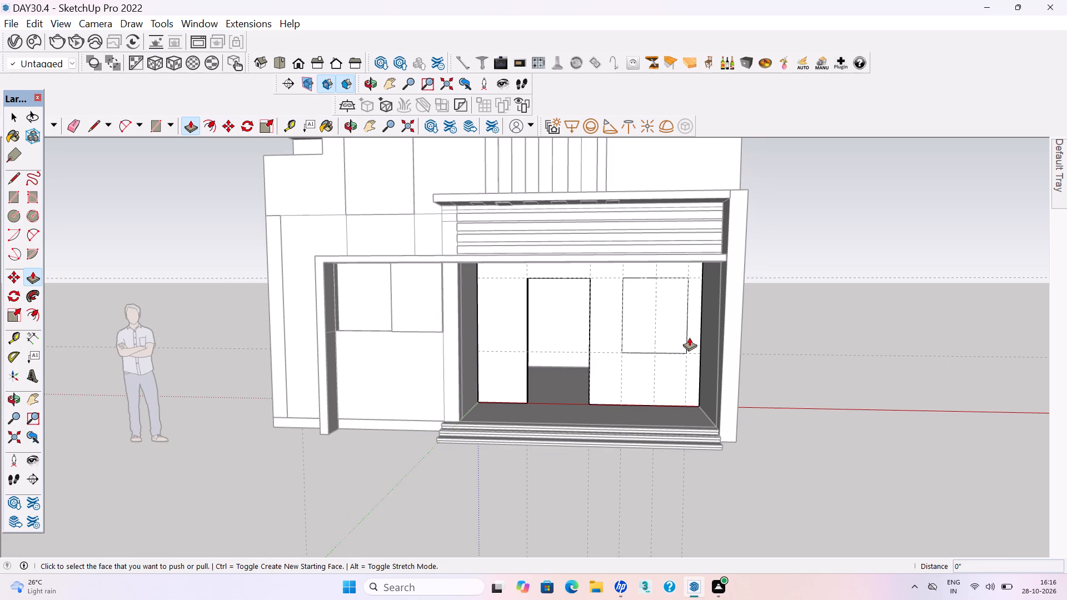
Push the window rectangle 6" through the porch back wall to cut the window opening, and close the wall group.
scroll(677, 319, "up", 2)
left_click_drag(677, 344, 620, 324)
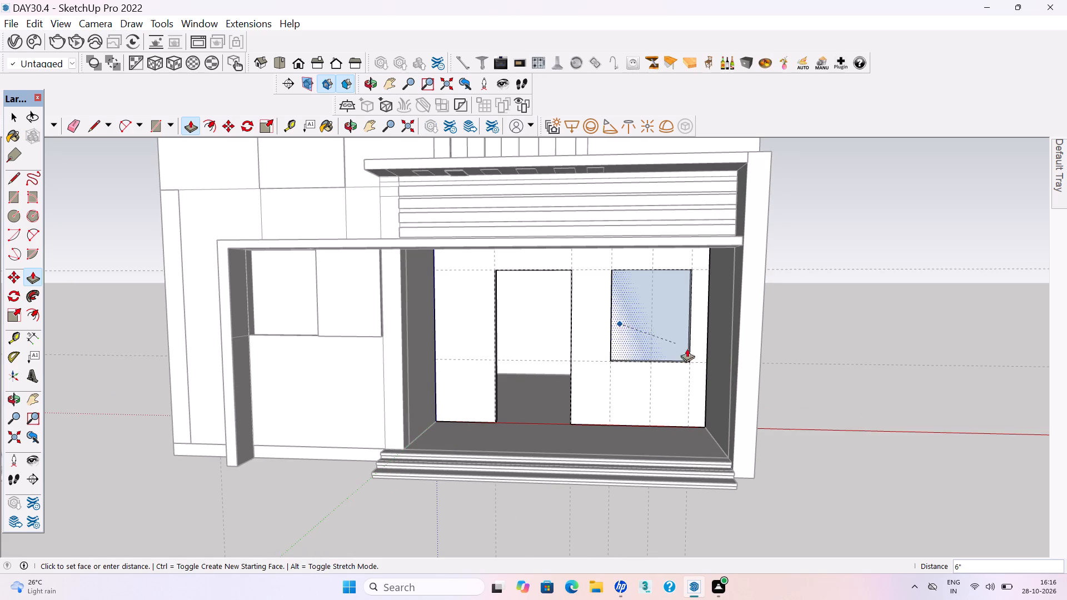
key("space")
left_click(880, 338)
middle_click_drag(830, 346, 784, 369)
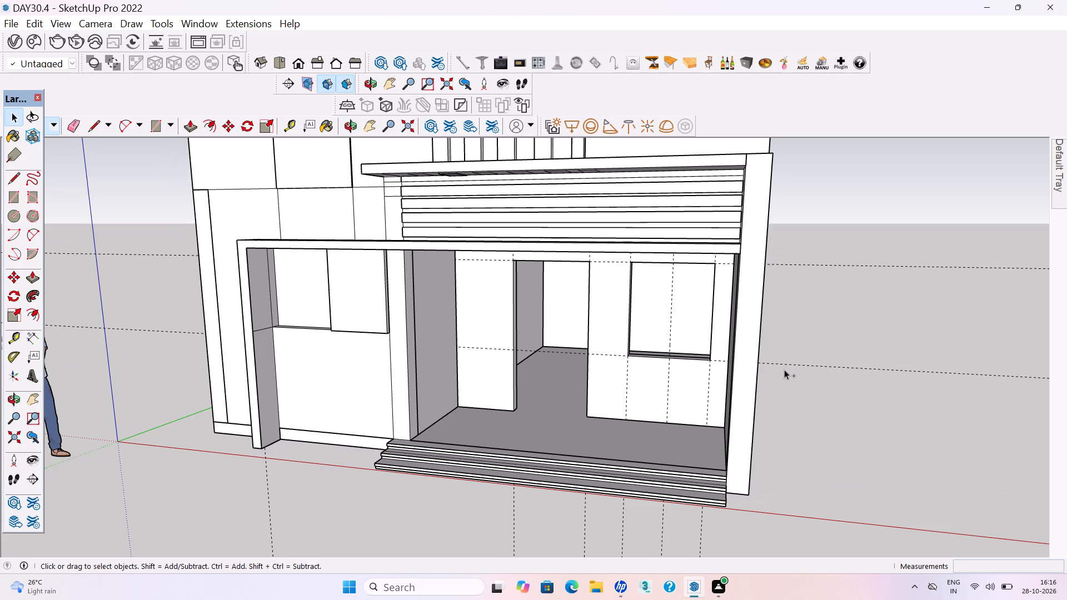
Save the model.
key("ctrl+s")
key("ctrl+s")
Examine the door and window openings and the interior behind them from a low angle at the porch.
middle_click_drag(462, 316, 556, 301)
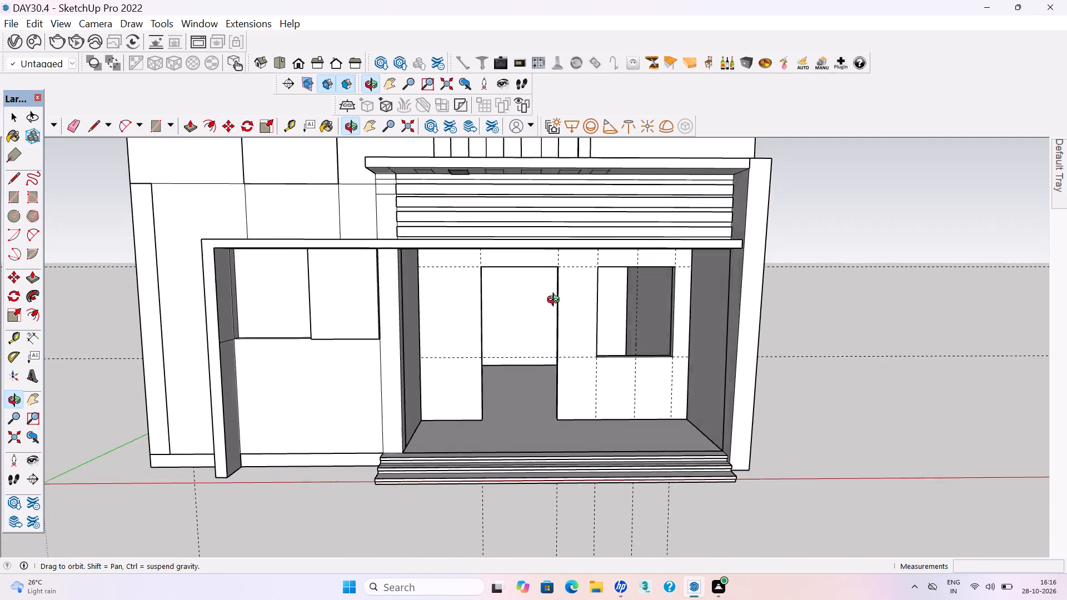
middle_click_drag(556, 301, 333, 321)
scroll(567, 314, "up", 7)
middle_click_drag(618, 369, 609, 299)
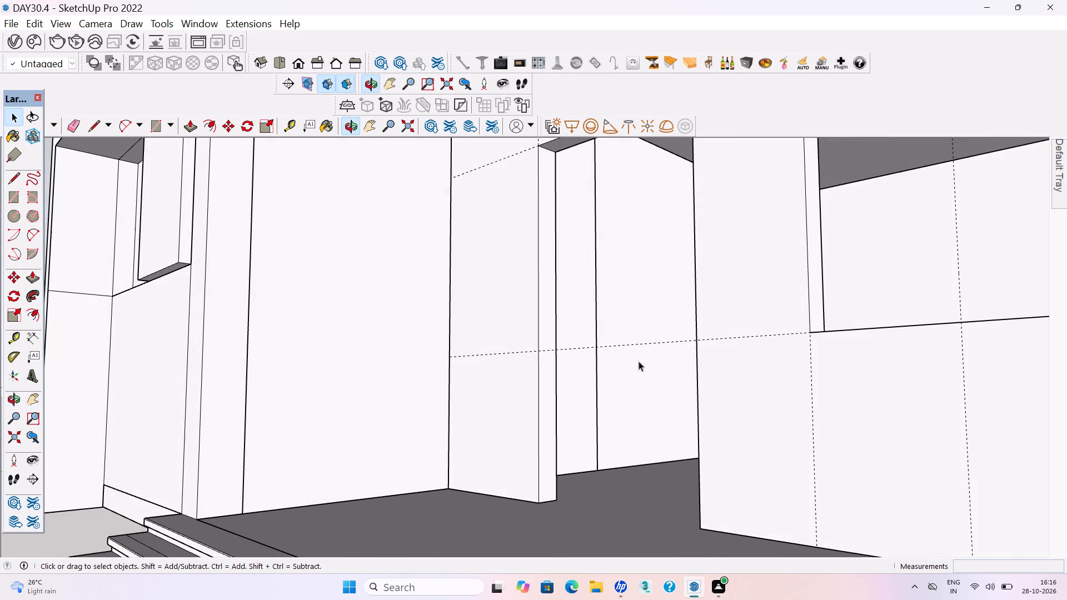
left_click(634, 371)
scroll(632, 369, "down", 5)
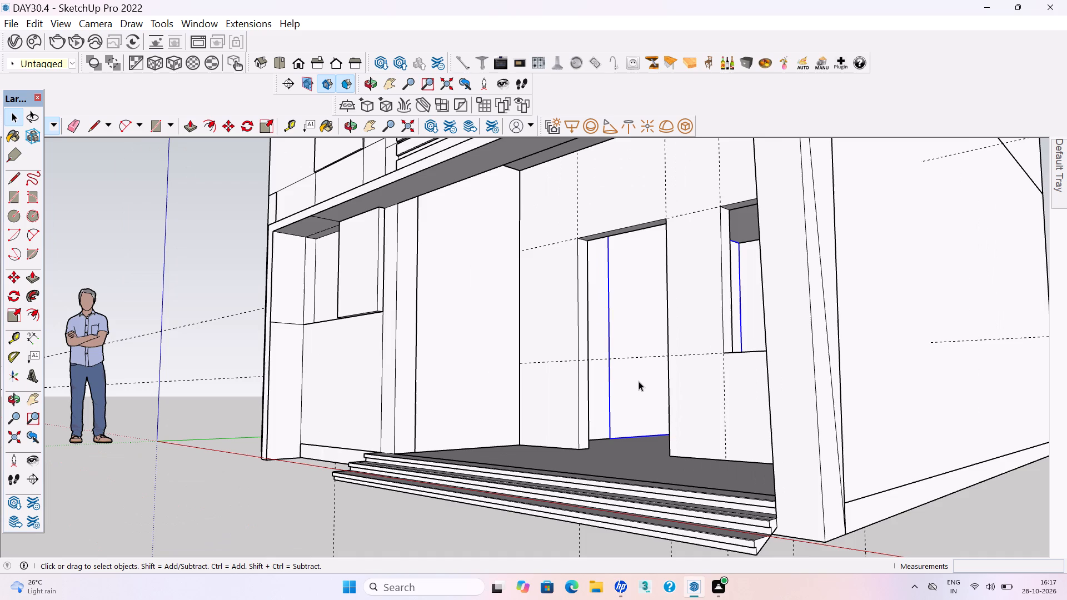
Delete the leftover faces blocking the view through the door and window openings in the porch back wall.
key("Delete")
scroll(624, 371, "down", 2)
middle_click_drag(604, 334, 414, 527)
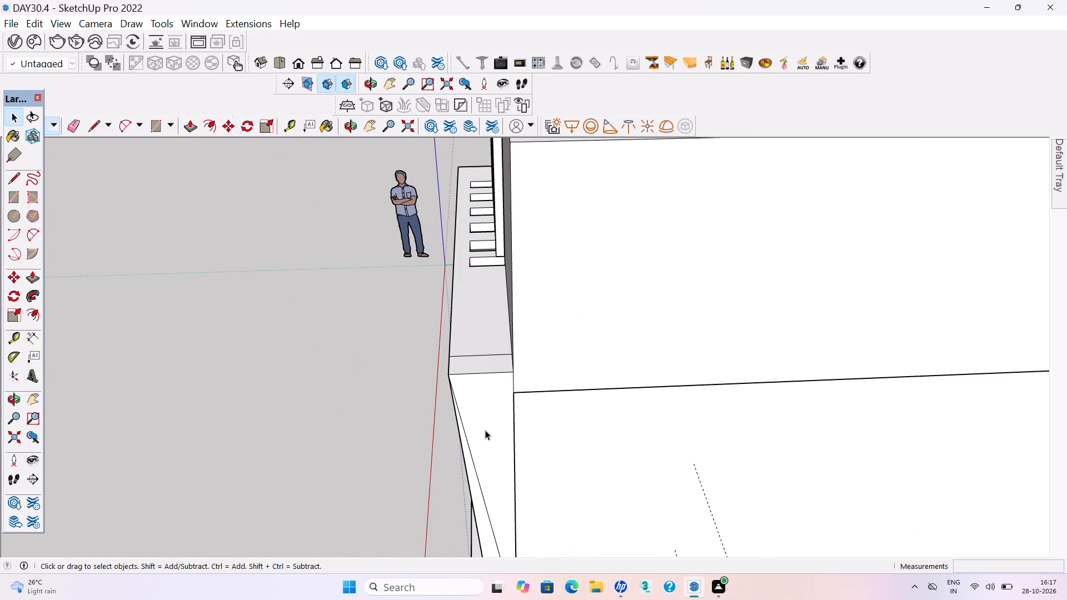
scroll(475, 408, "down", 9)
middle_click_drag(804, 273, 950, 371)
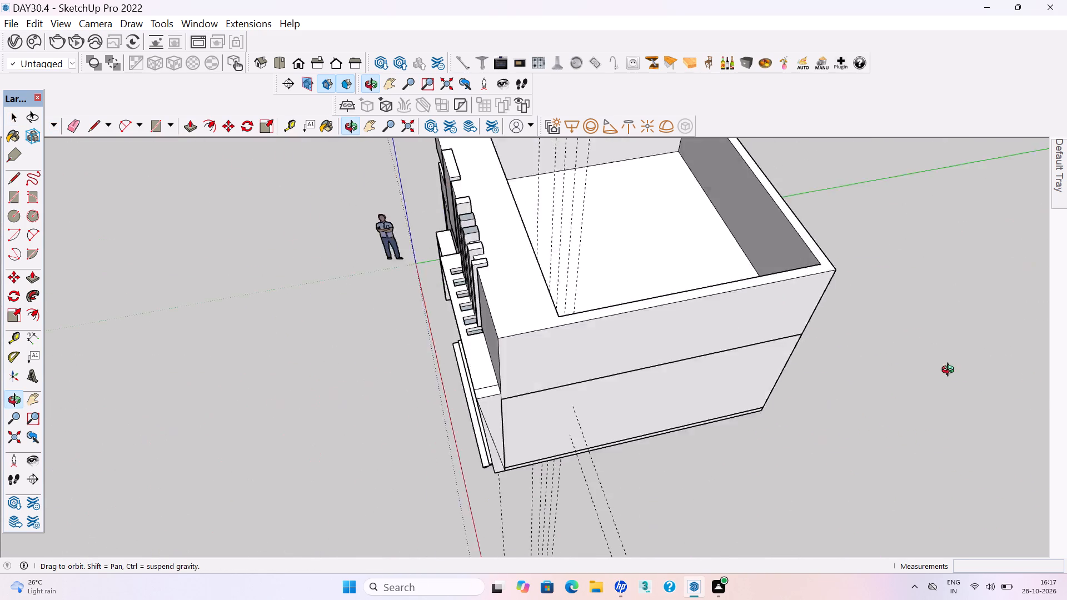
middle_click_drag(950, 371, 1066, 349)
scroll(221, 277, "down", 2)
middle_click_drag(195, 259, 240, 118)
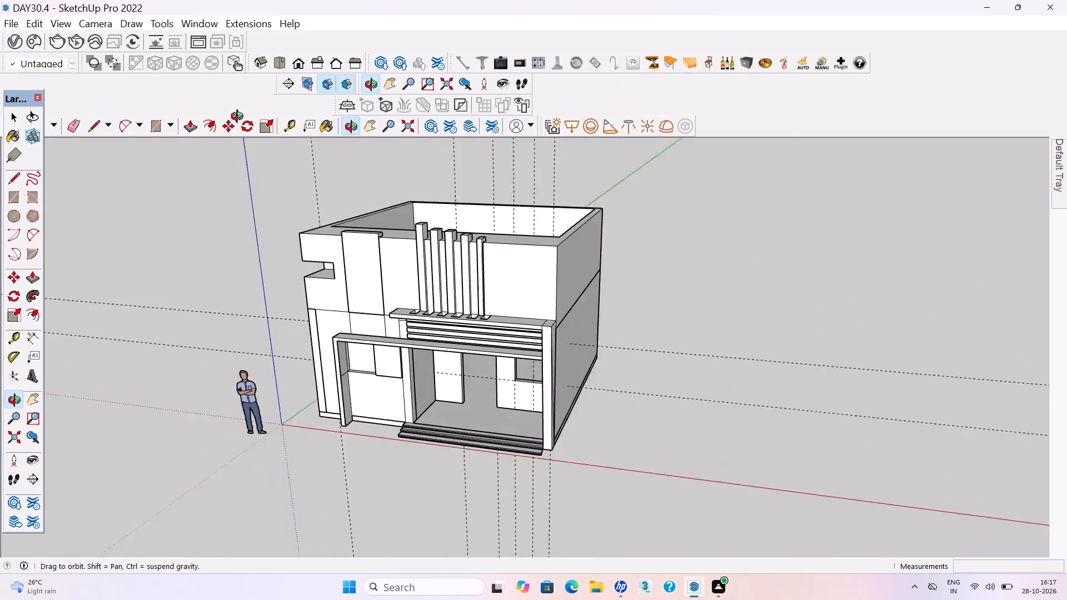
middle_click_drag(240, 118, 130, 109)
scroll(345, 289, "up", 12)
middle_click_drag(586, 412, 541, 372)
left_click(600, 387)
key("Delete")
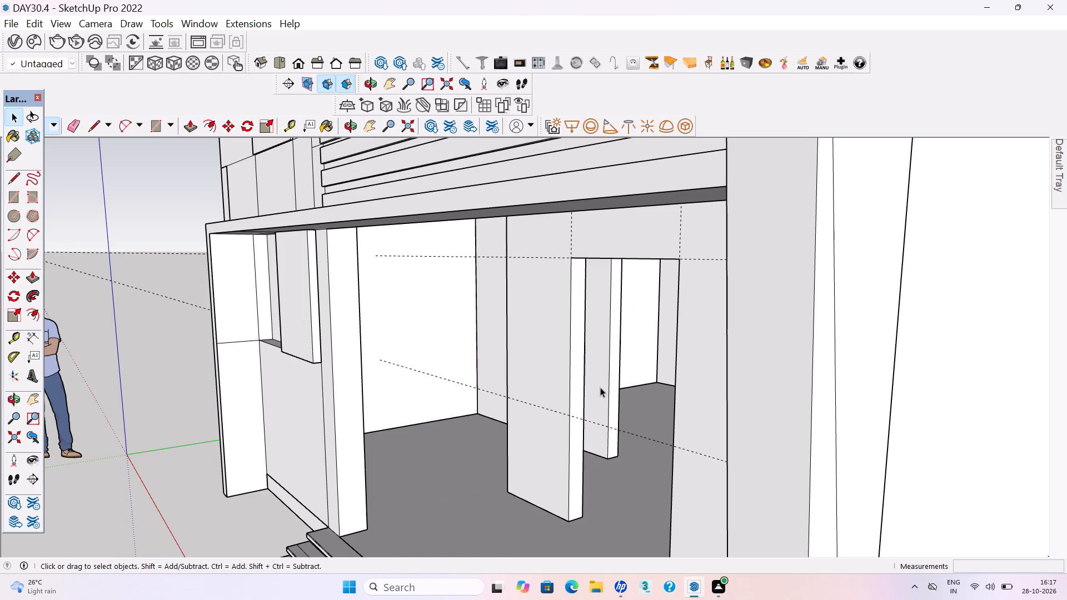
Examine the cleared door and window openings and the front wall beside the porch from the front and side.
scroll(512, 370, "down", 7)
middle_click_drag(442, 353, 647, 393)
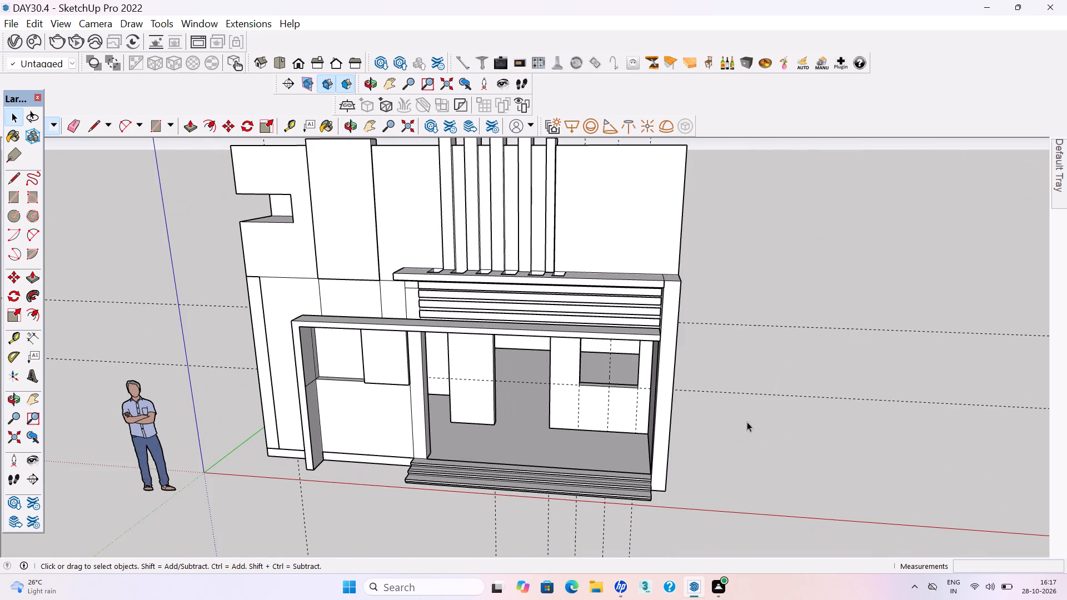
left_click(747, 422)
middle_click_drag(460, 373, 488, 343)
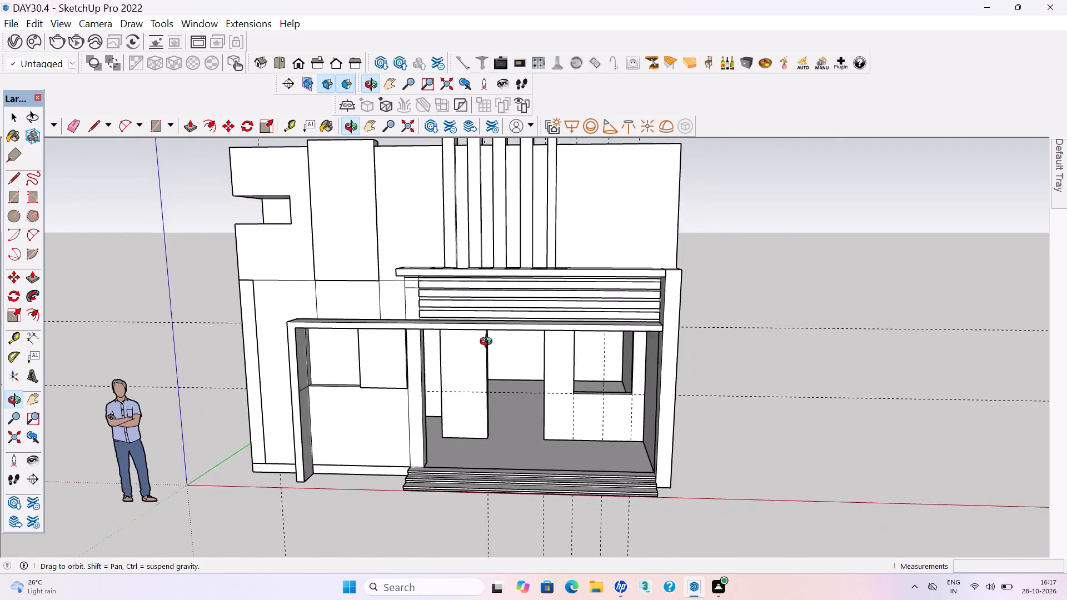
middle_click_drag(488, 343, 525, 344)
scroll(509, 357, "down", 4)
scroll(437, 356, "up", 8)
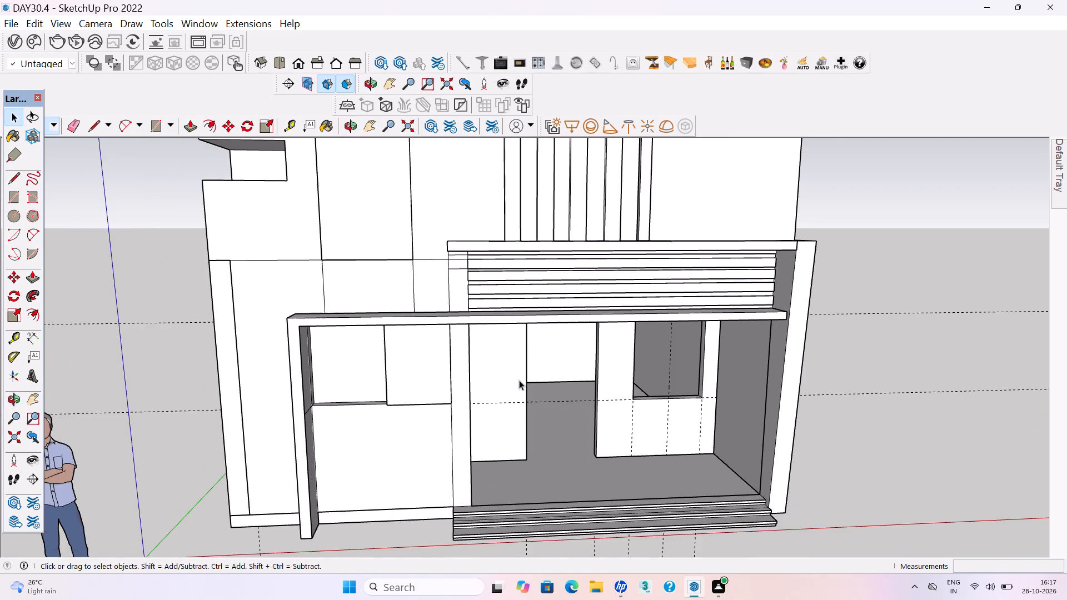
middle_click_drag(525, 380, 295, 355)
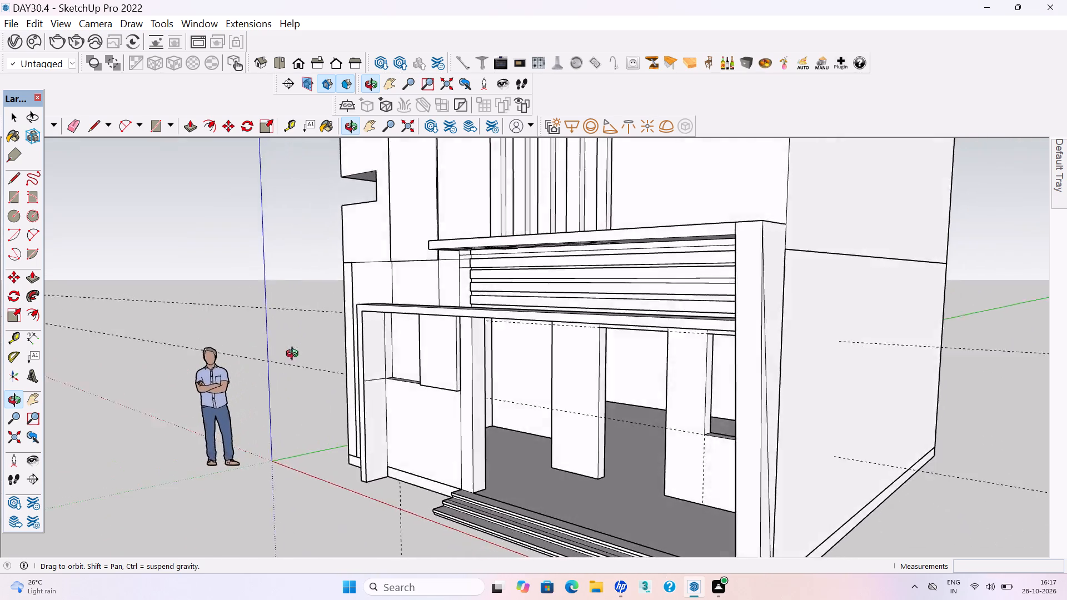
middle_click_drag(295, 355, 249, 356)
scroll(560, 409, "up", 3)
middle_click_drag(637, 416, 580, 417)
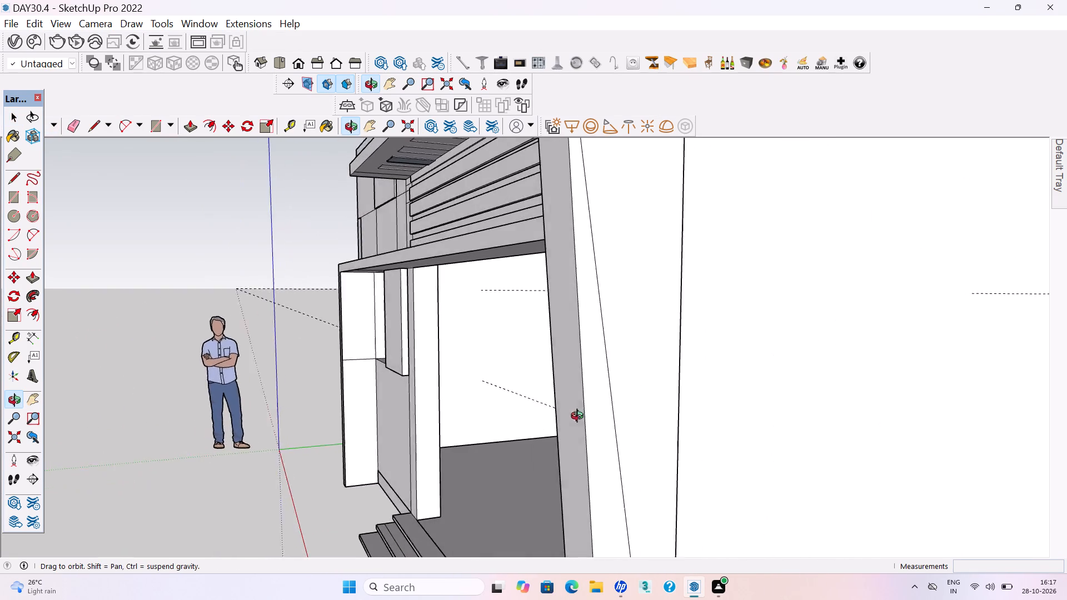
middle_click_drag(580, 417, 645, 423)
scroll(626, 426, "down", 4)
middle_click_drag(297, 319, 440, 336)
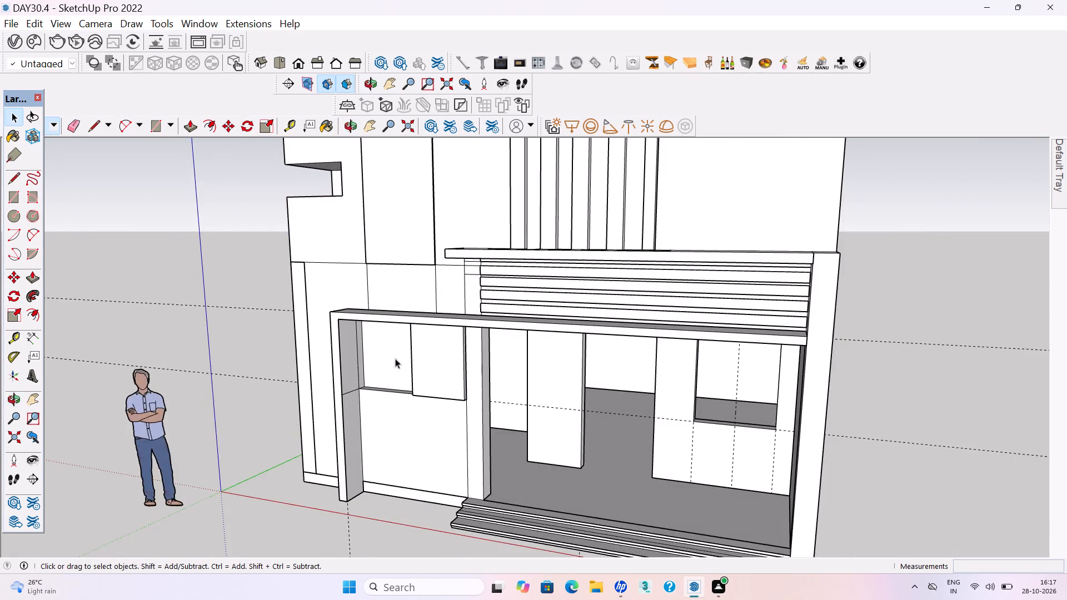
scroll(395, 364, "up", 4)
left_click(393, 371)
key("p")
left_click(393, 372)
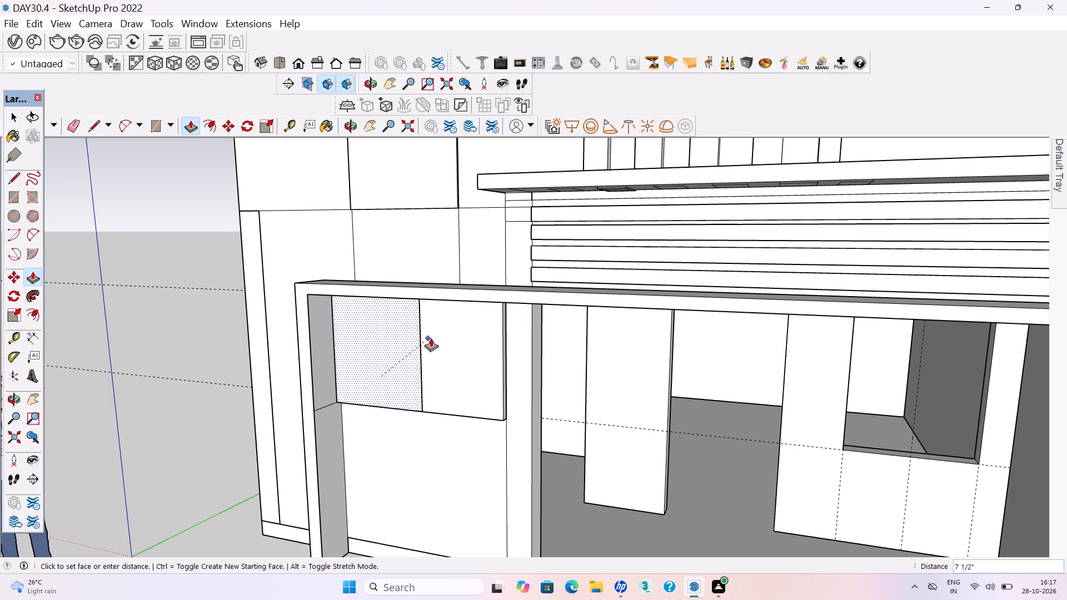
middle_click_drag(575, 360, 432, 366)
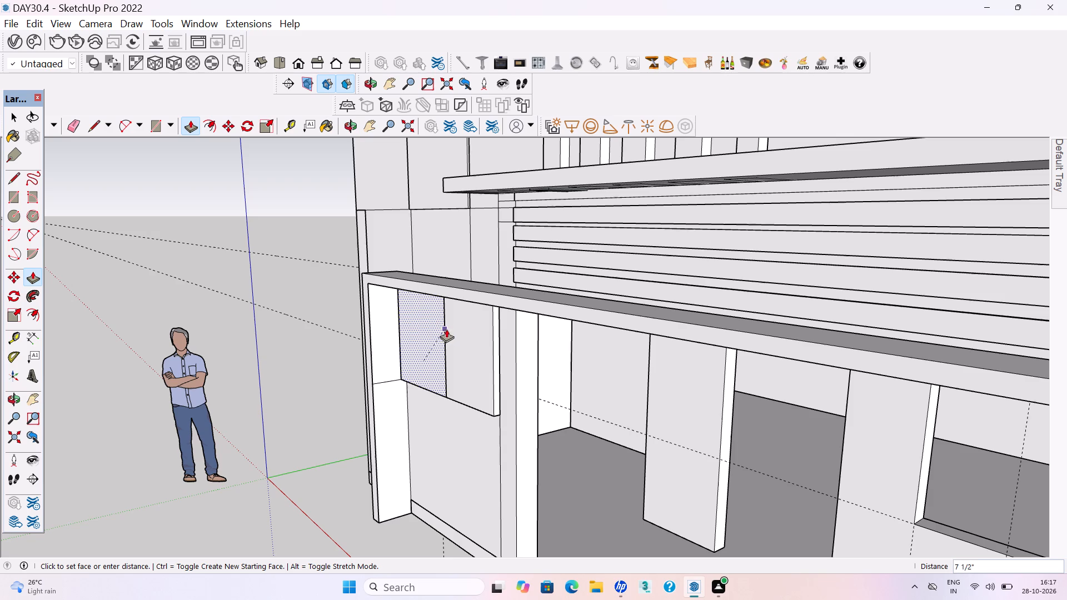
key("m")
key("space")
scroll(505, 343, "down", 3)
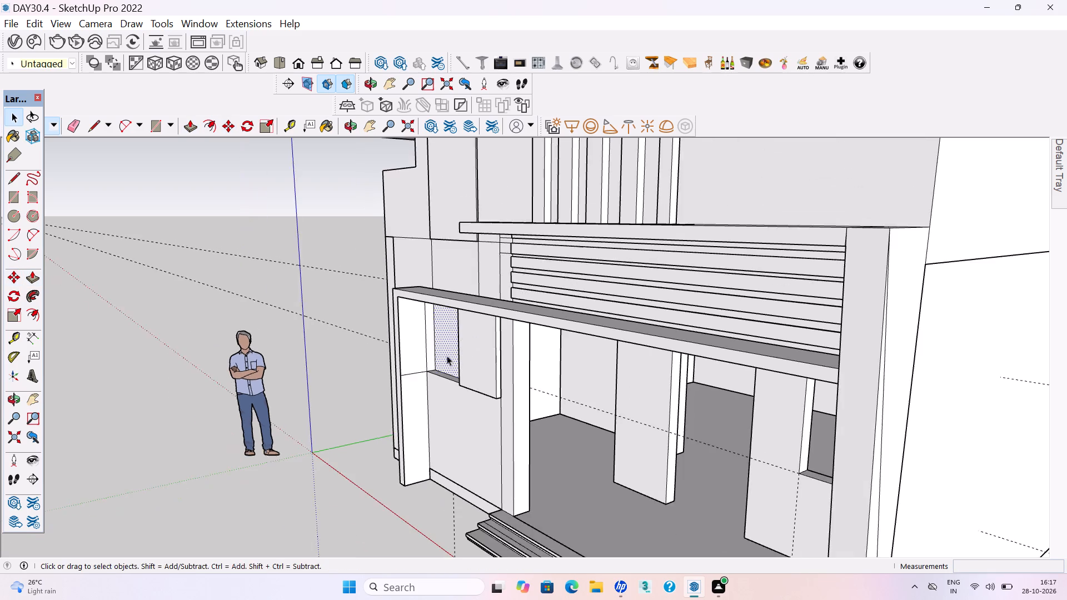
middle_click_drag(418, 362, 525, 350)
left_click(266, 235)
Place vertical guides on the recessed panel beside the porch, about 4 3/8" from its outer edge and about 2' 3/4" further across.
scroll(446, 273, "down", 2)
middle_click_drag(381, 374, 450, 356)
key("h")
left_click_drag(401, 396, 478, 357)
middle_click_drag(479, 327, 482, 346)
scroll(466, 328, "up", 1)
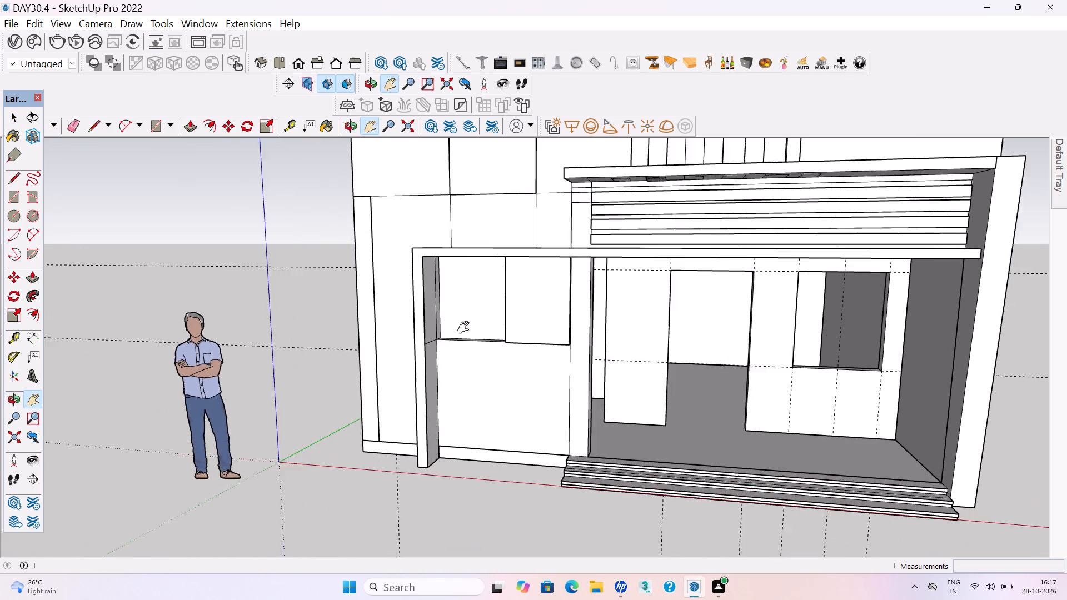
scroll(466, 328, "up", 2)
middle_click(492, 312)
scroll(494, 311, "up", 2)
key("space")
double_click(476, 305)
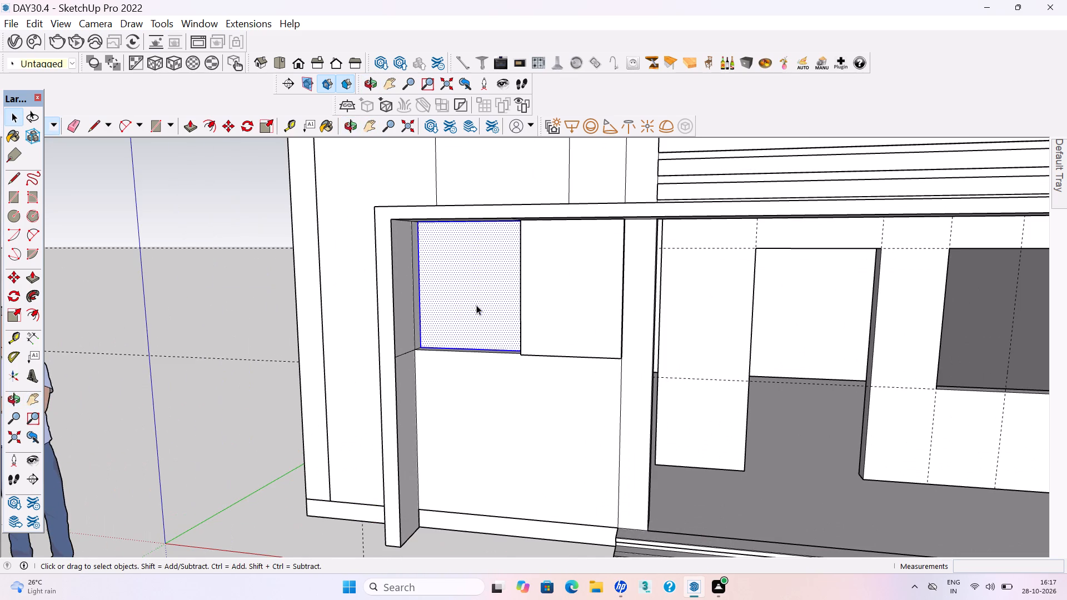
left_click(452, 302)
key("t")
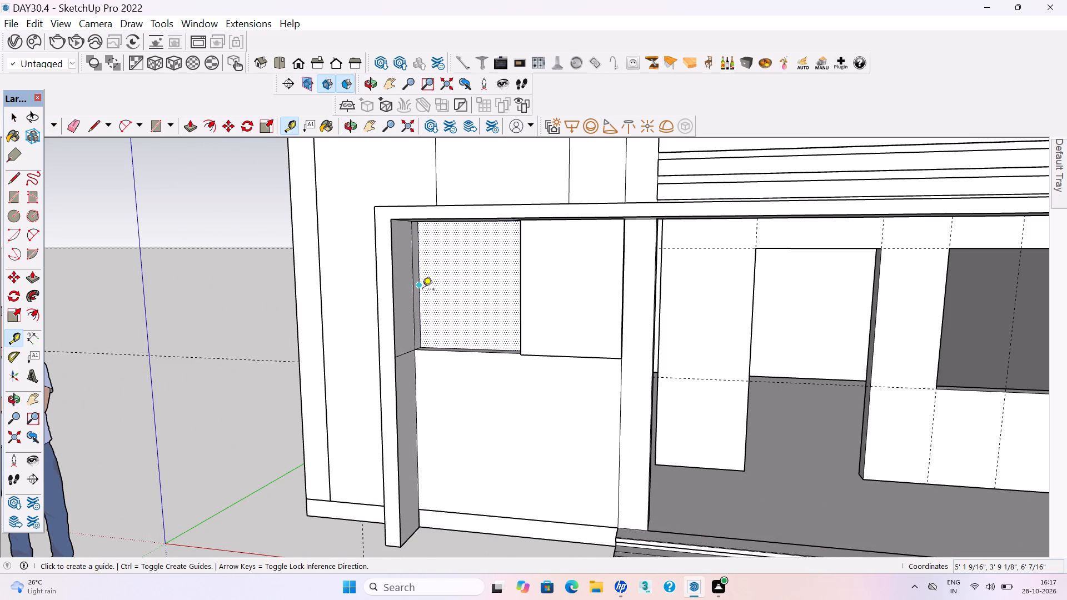
left_click(422, 290)
left_click(432, 292)
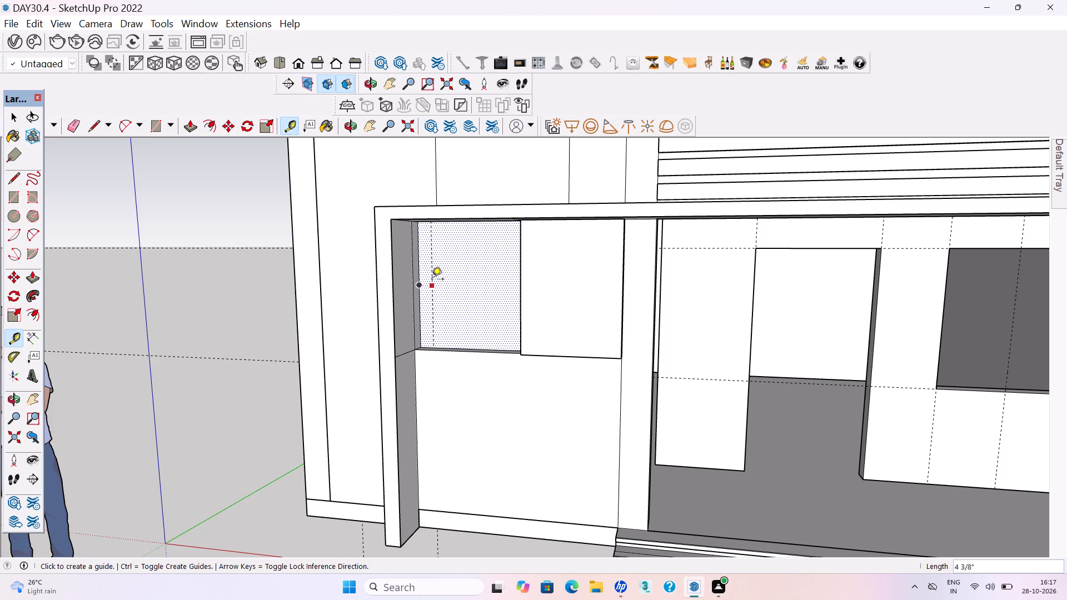
left_click(432, 270)
left_click(508, 278)
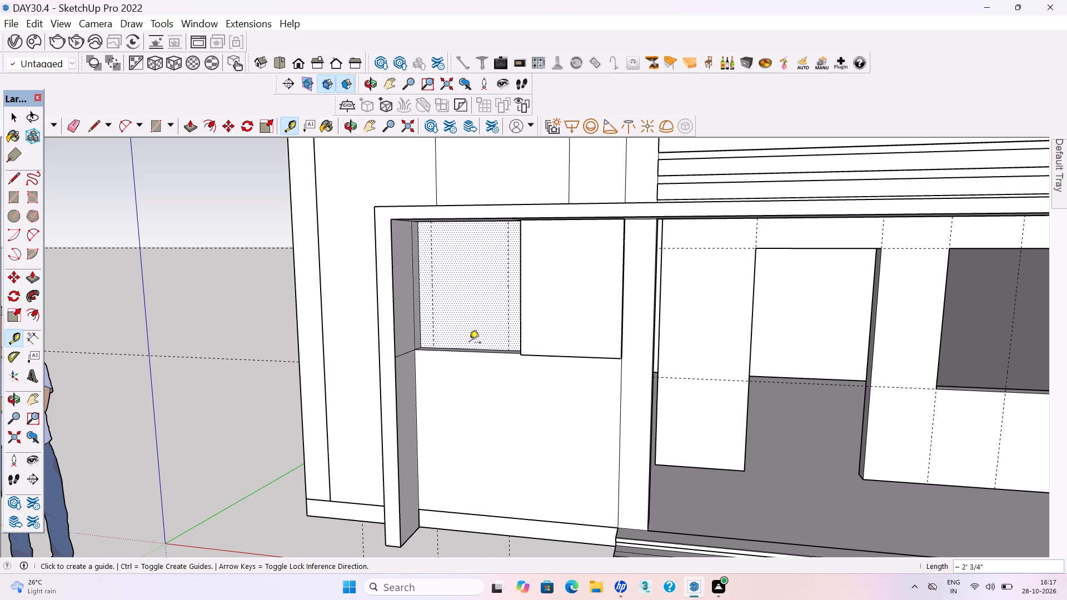
Place a horizontal guide slightly above the recessed panel's bottom edge and another about 2' 2 3/8" above it.
left_click(472, 348)
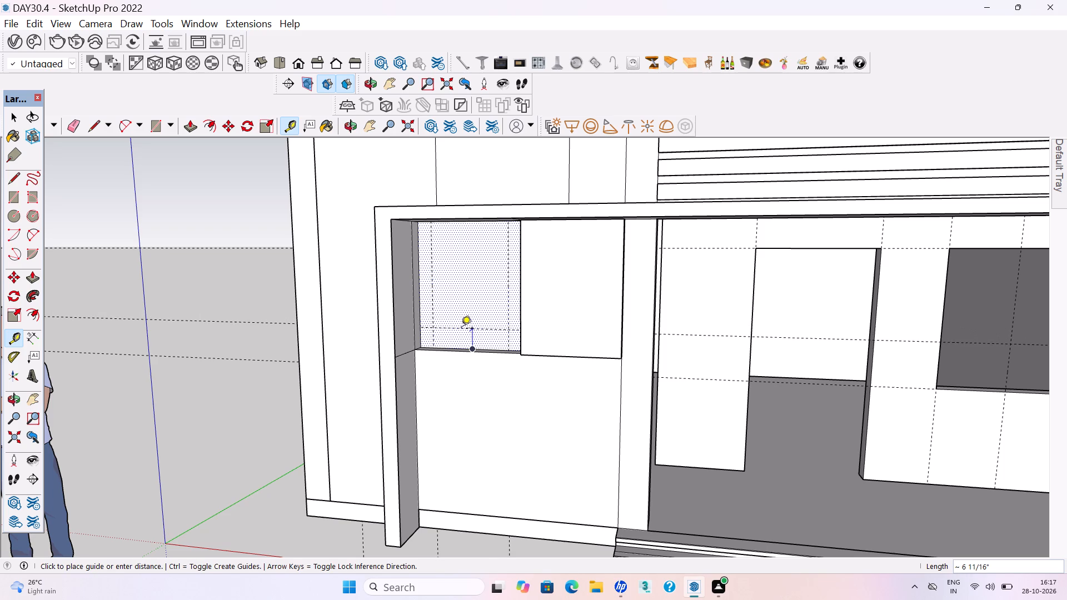
left_click(461, 332)
left_click(467, 333)
key("space")
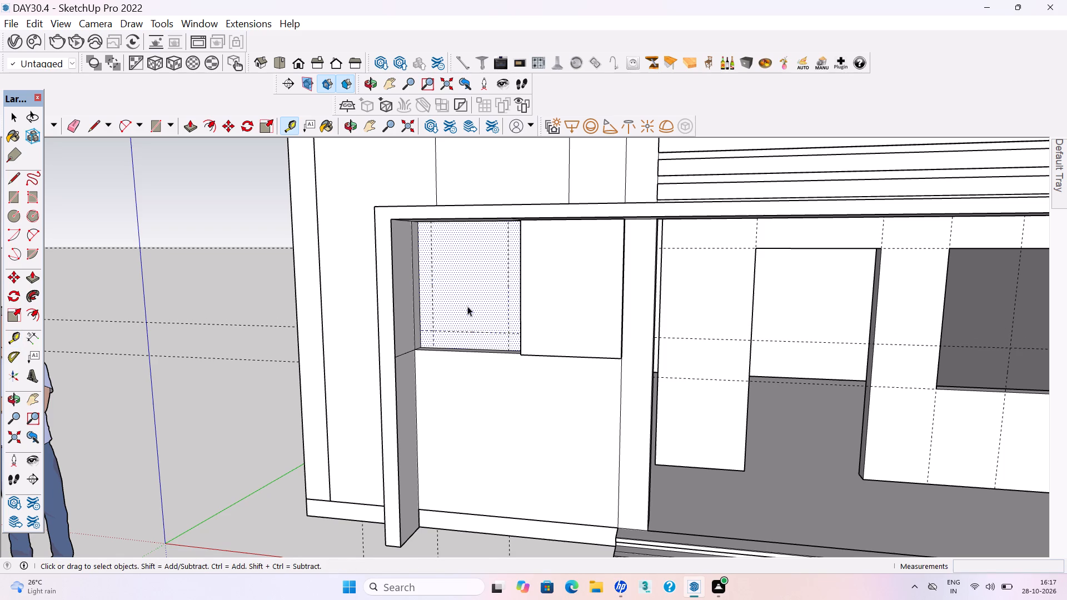
key("t")
left_click(448, 331)
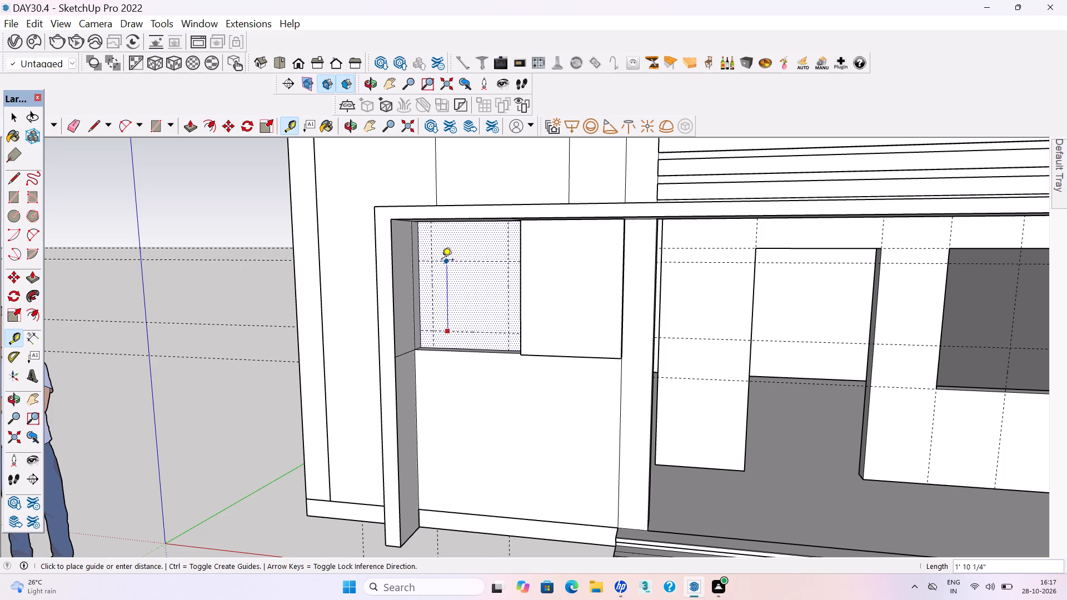
left_click(444, 247)
Draw a window rectangle about 2' 2 3/8" by 2' 3/4" between the guides on the recessed panel.
key("space")
left_click(473, 313)
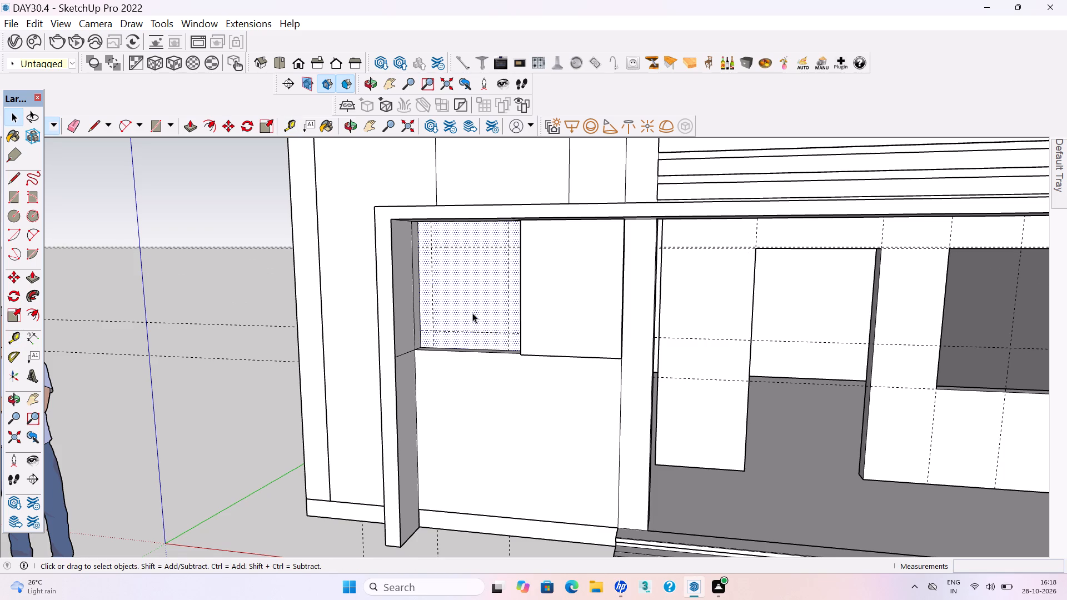
left_click(472, 313)
left_click(472, 313)
key("r")
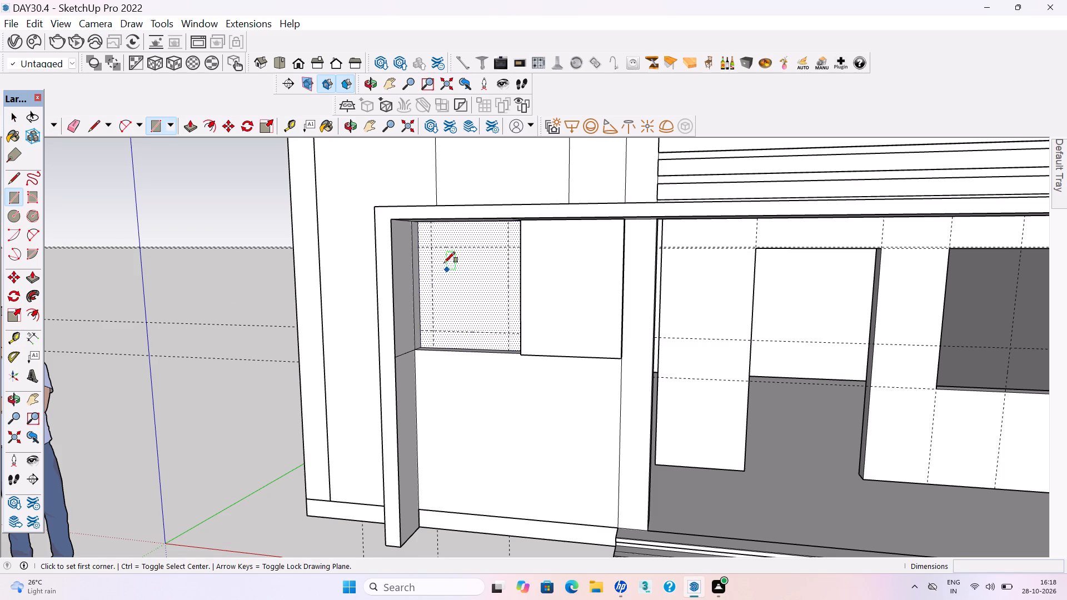
left_click(433, 248)
left_click(508, 334)
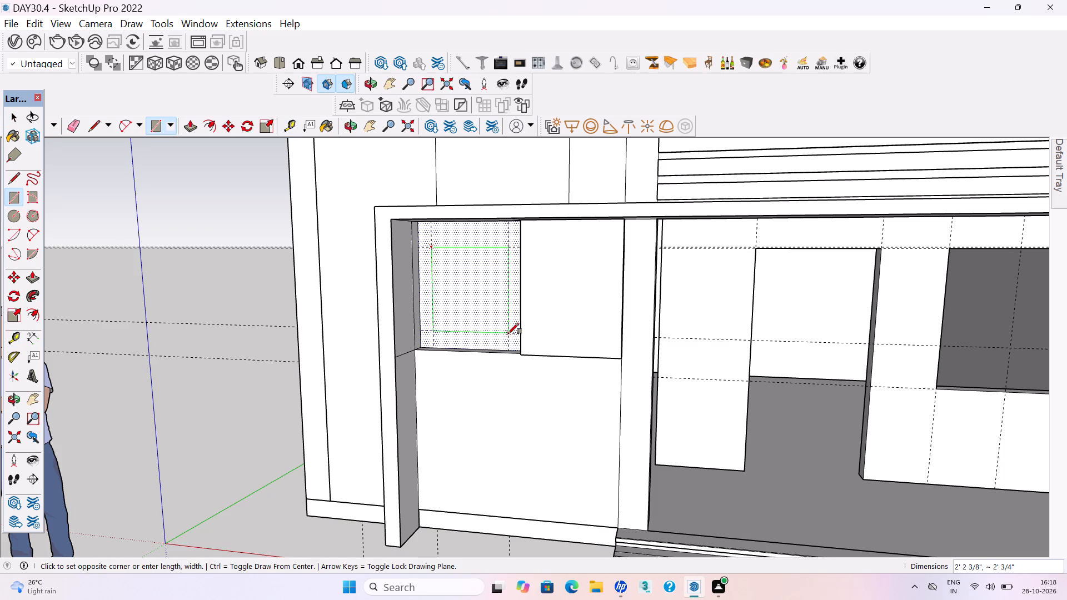
key("space")
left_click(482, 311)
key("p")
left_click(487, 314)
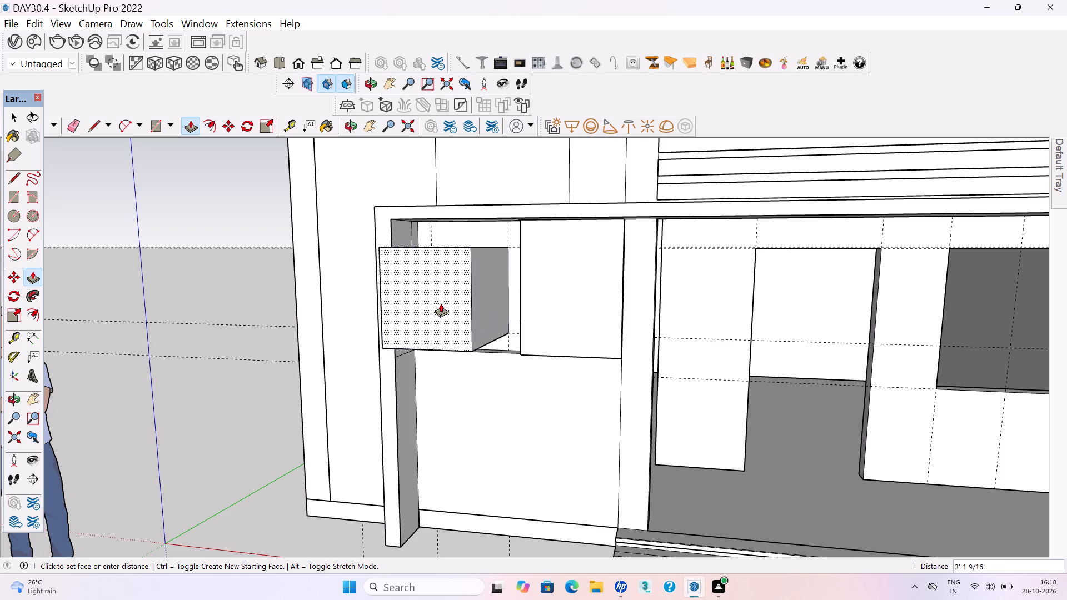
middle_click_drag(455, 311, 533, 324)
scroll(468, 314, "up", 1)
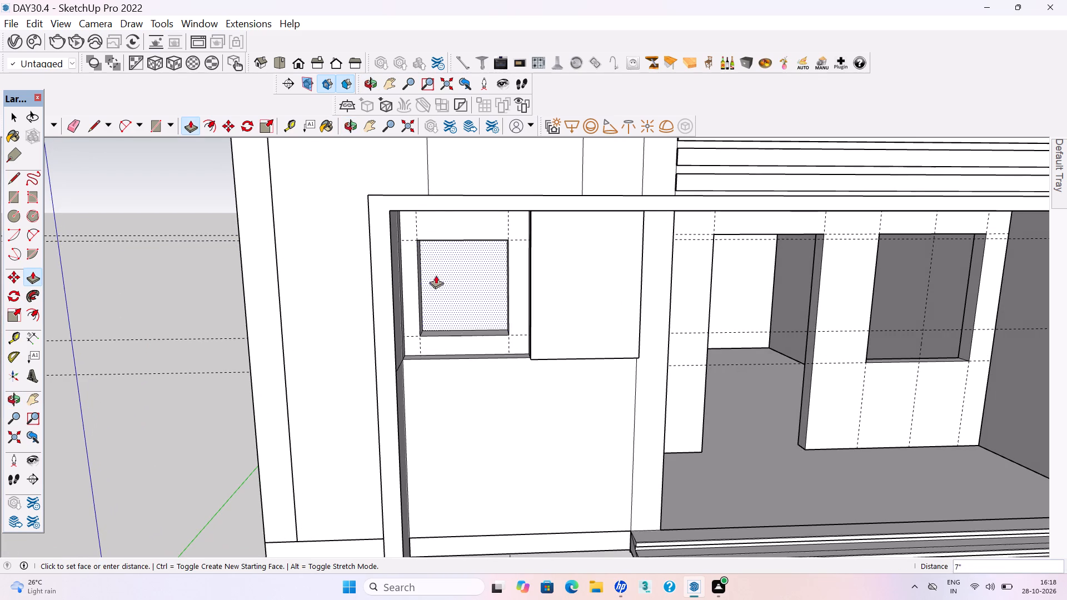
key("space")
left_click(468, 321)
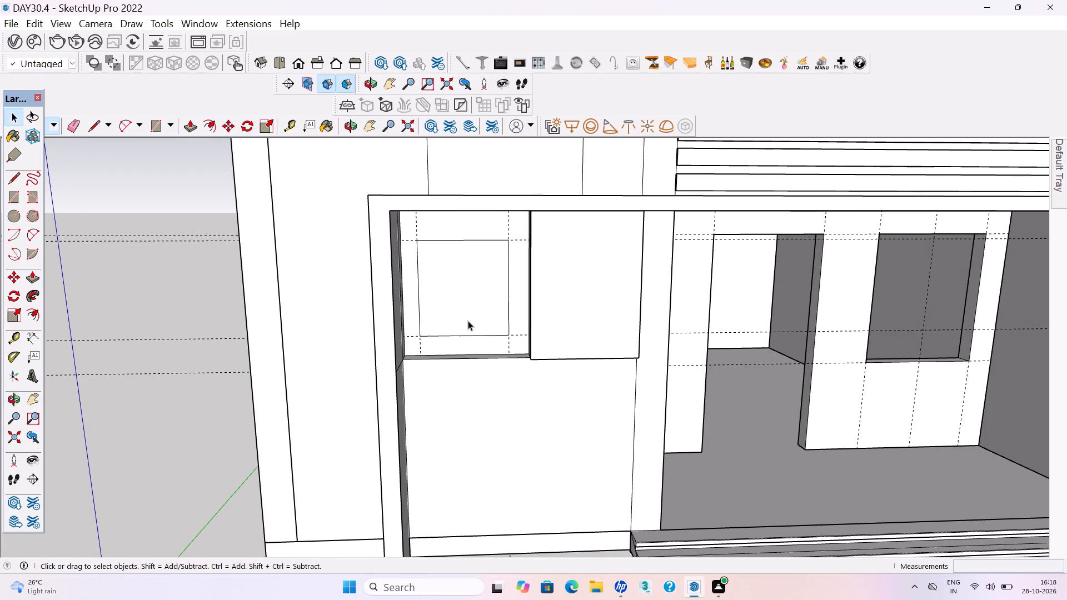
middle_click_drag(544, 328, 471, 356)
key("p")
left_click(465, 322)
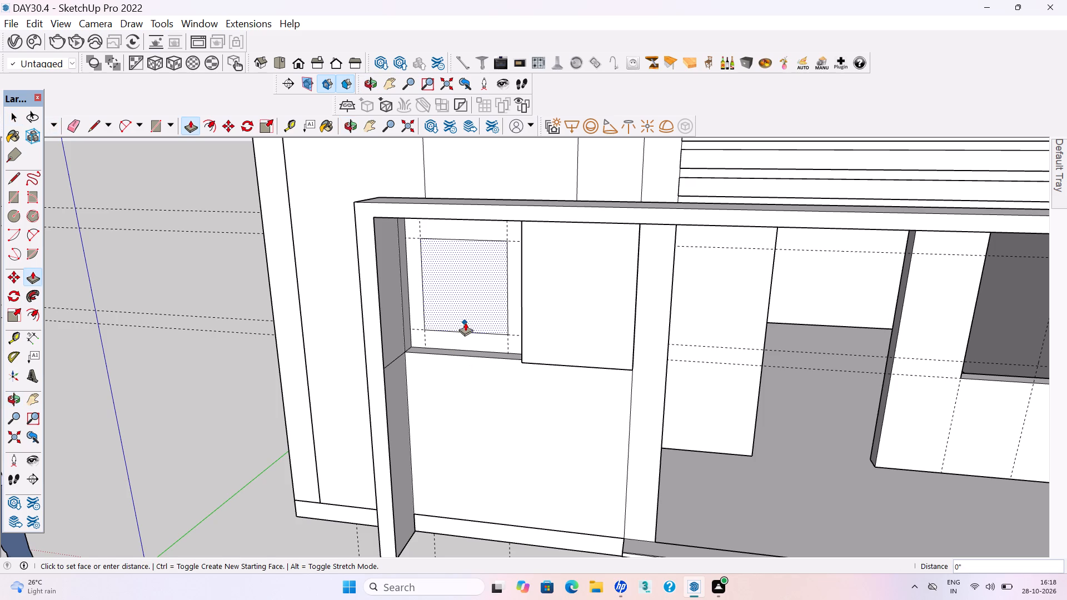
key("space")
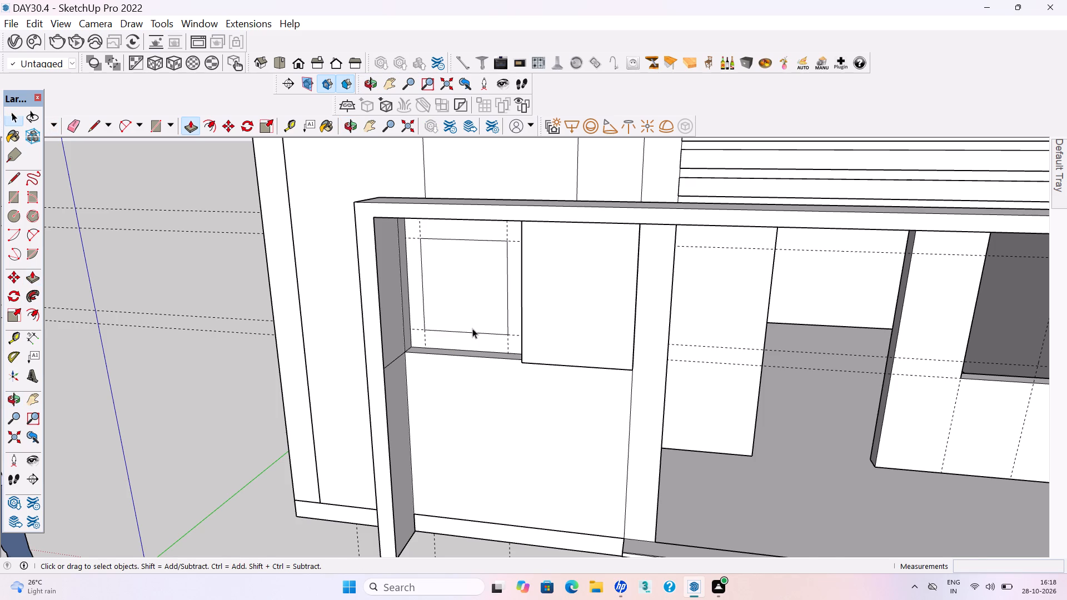
Save the model.
scroll(472, 328, "down", 8)
left_click(341, 353)
key("ctrl+s")
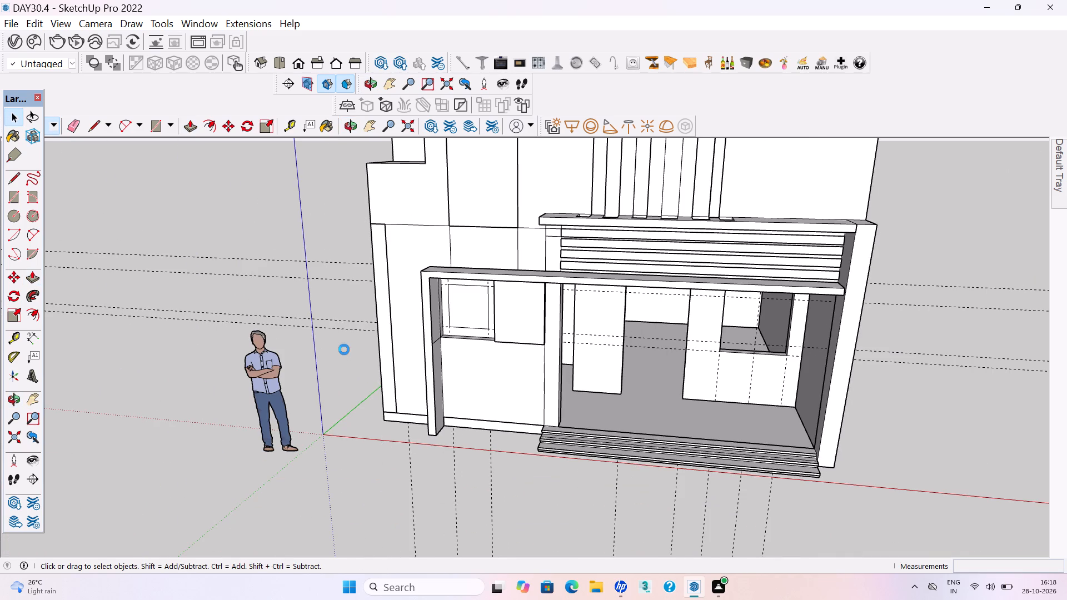
key("ctrl+s")
key("ctrl+s")
key("ctrl+s")
key("ctrl+s")
key("ctrl+s")
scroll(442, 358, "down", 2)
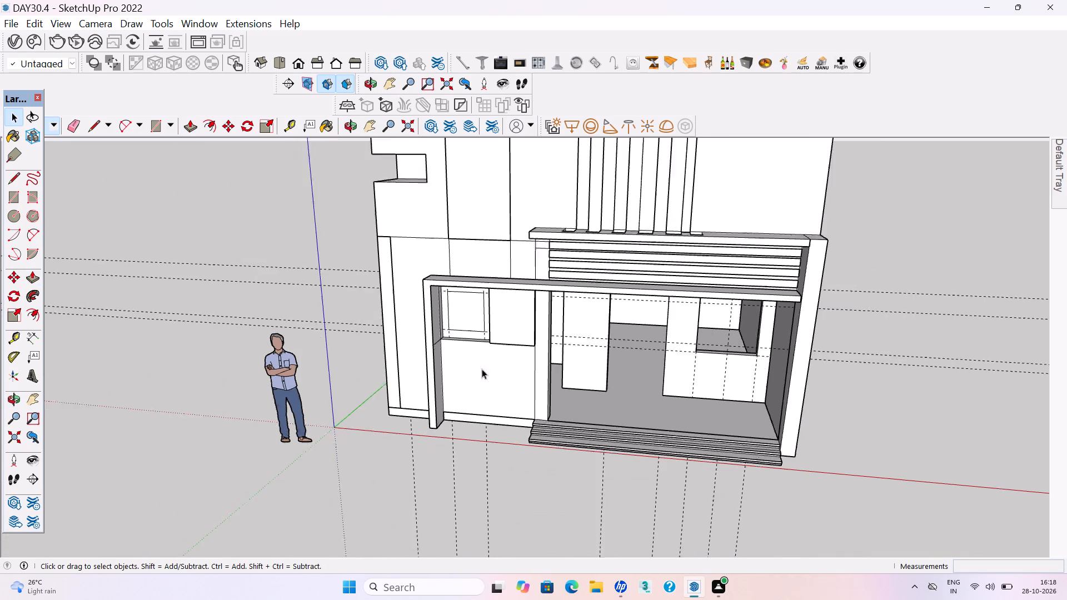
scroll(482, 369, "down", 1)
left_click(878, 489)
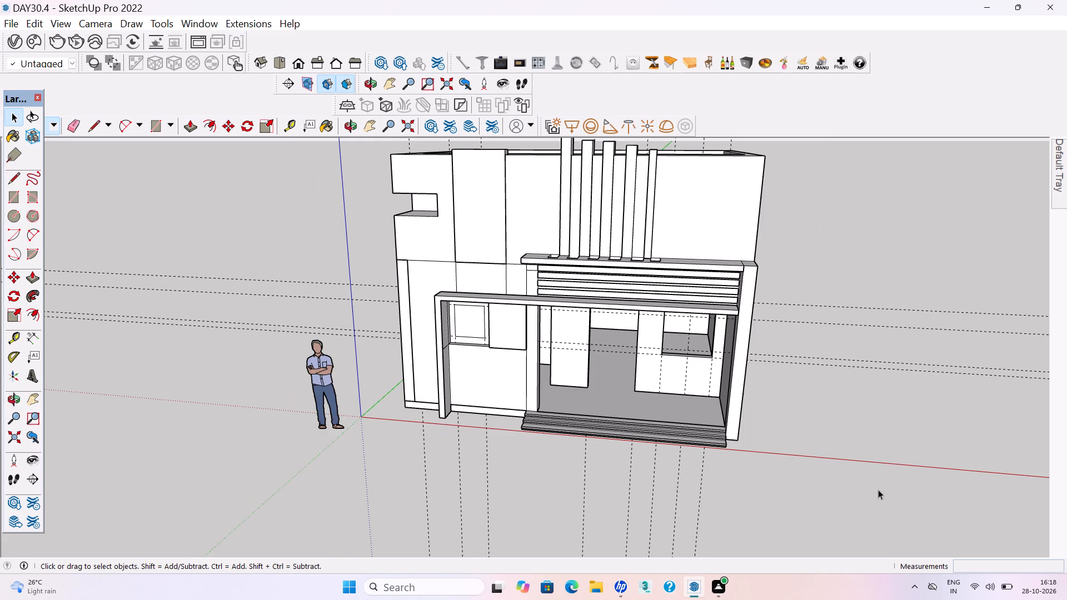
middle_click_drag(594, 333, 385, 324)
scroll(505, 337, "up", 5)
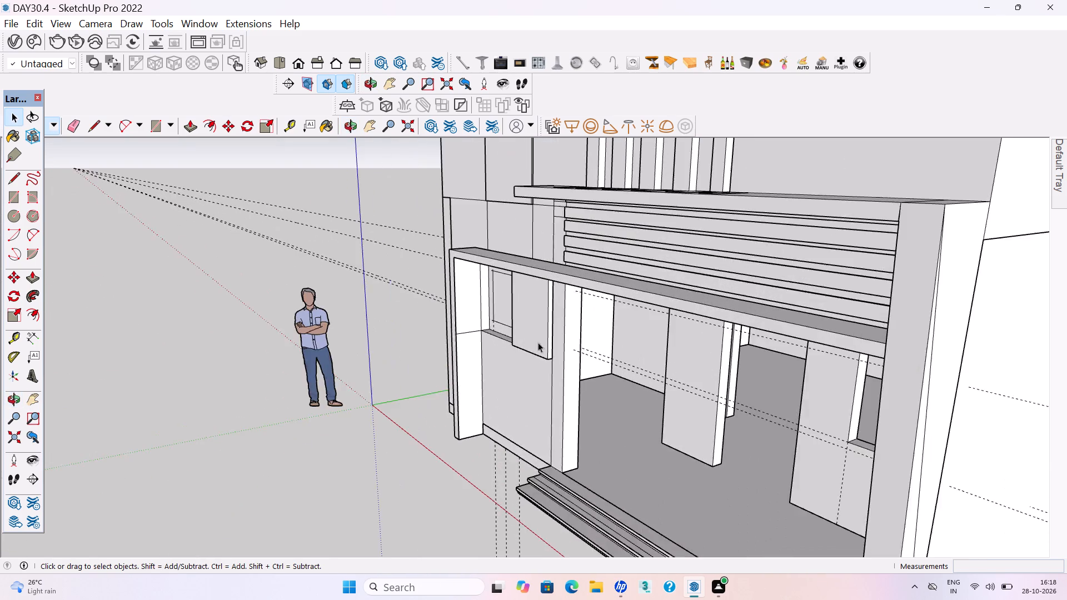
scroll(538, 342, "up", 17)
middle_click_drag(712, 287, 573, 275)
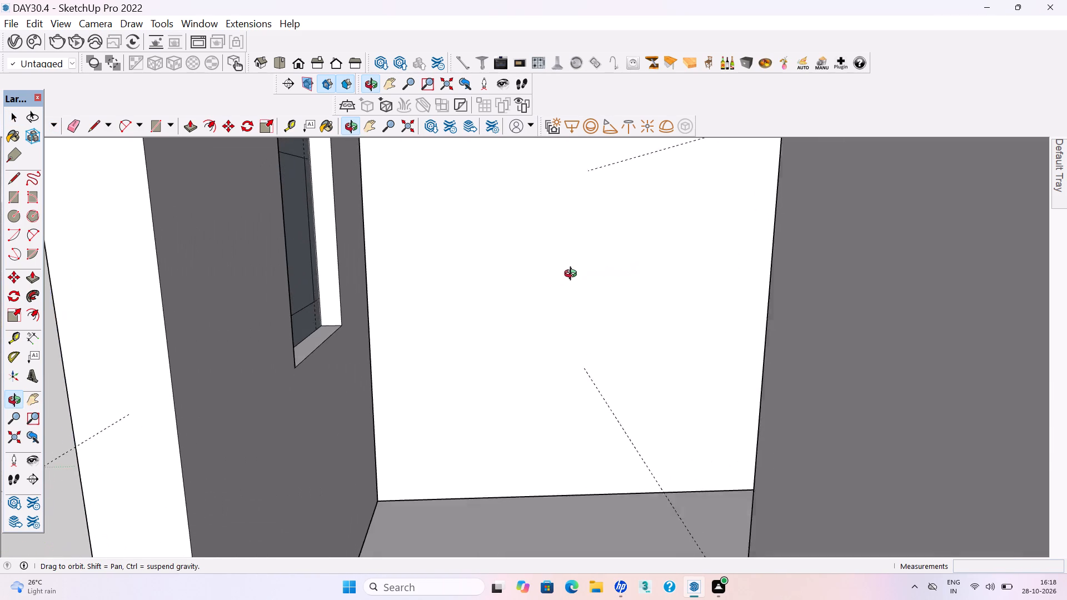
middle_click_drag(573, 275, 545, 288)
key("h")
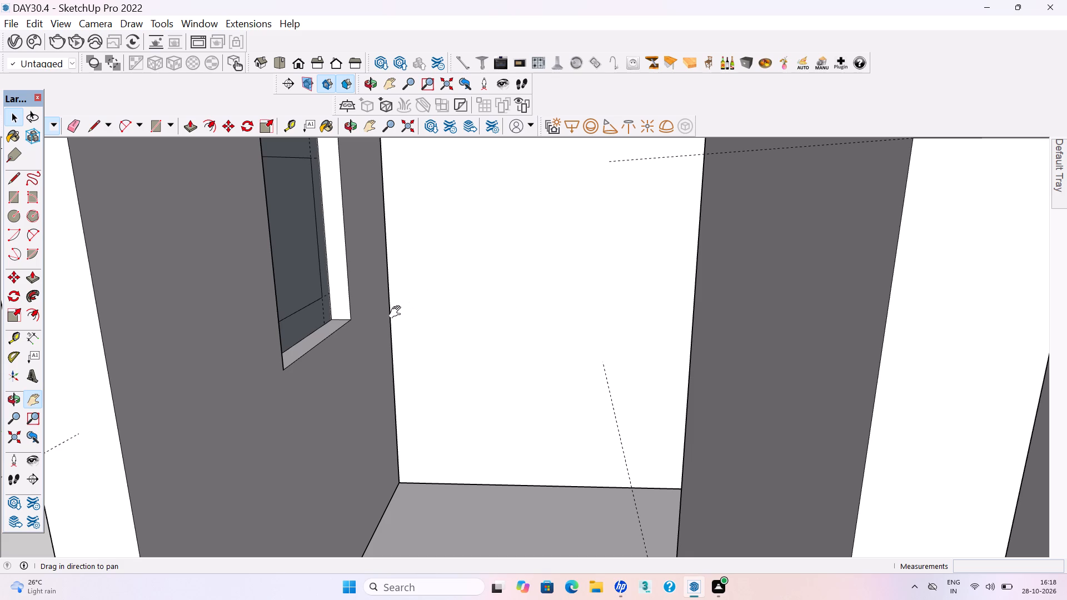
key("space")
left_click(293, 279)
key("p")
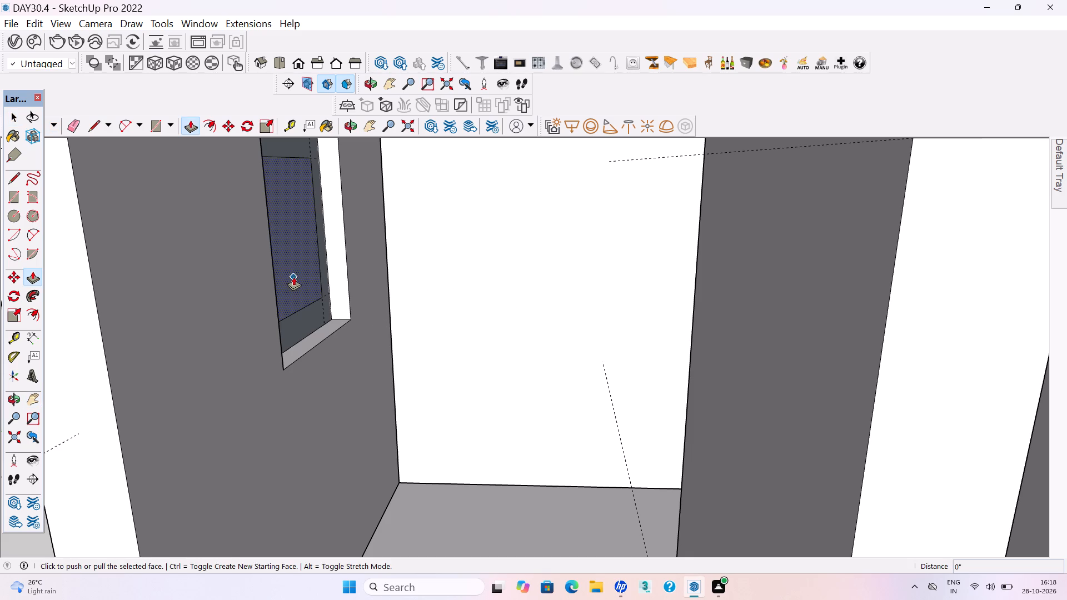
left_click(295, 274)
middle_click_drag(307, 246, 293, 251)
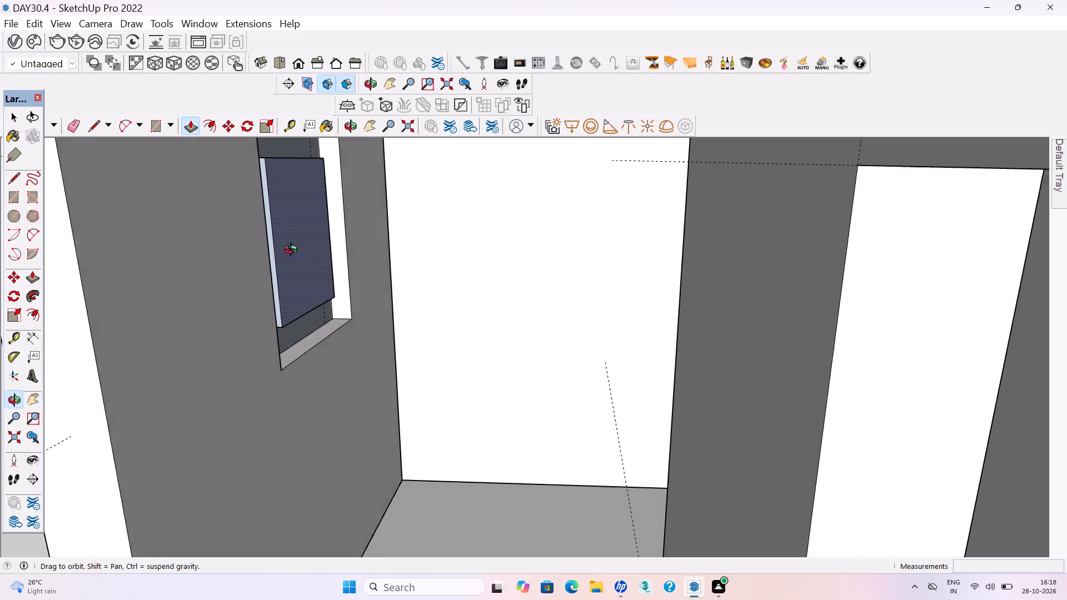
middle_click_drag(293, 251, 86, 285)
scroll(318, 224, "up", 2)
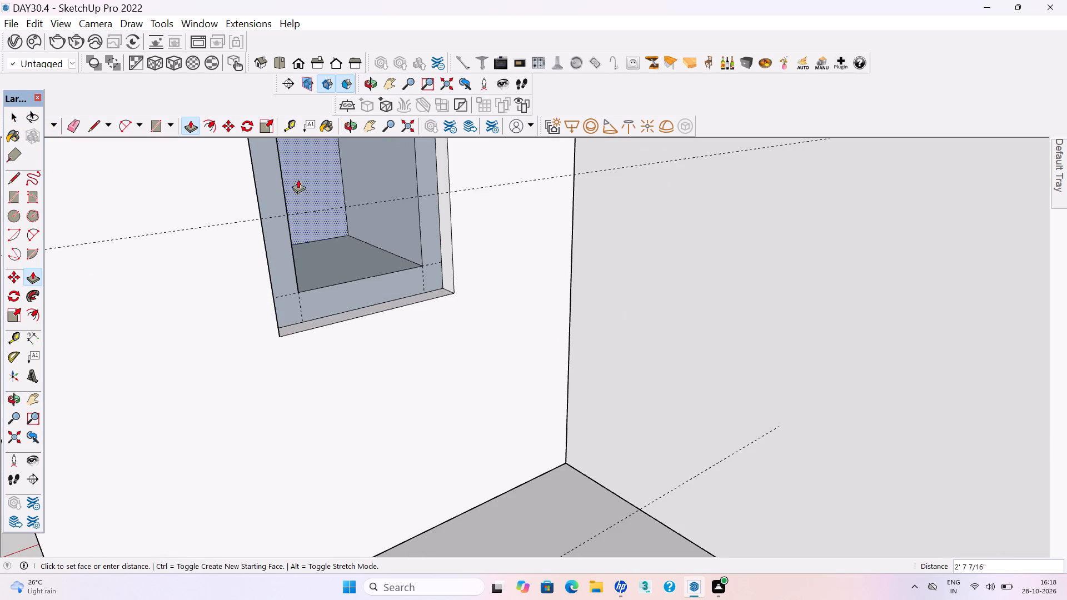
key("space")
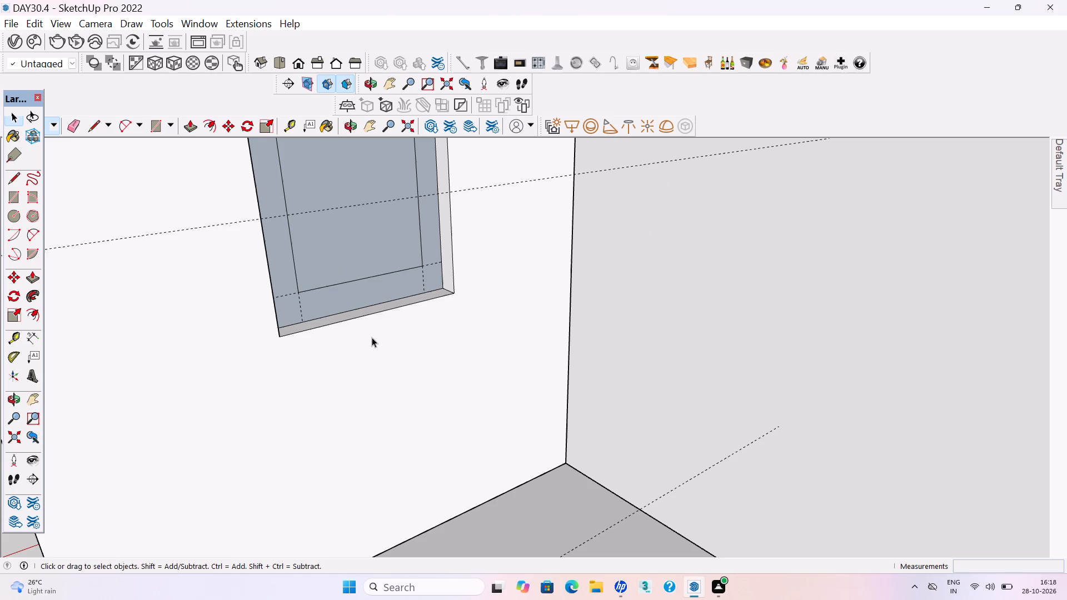
Undo the window rectangle and its layout guides on the recessed panel beside the porch.
key("ctrl+z")
key("ctrl+z")
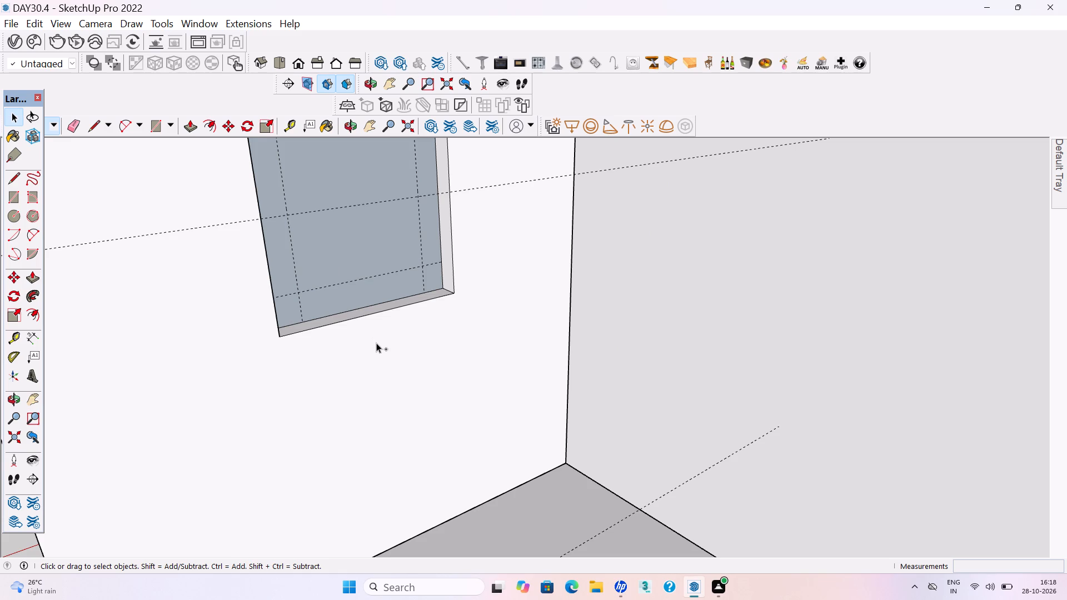
key("ctrl+z")
key("ctrl+z")
key("ctrl+z")
key("ctrl+z")
Delete the side partition wall that runs back from the porch into the building behind it.
scroll(527, 403, "down", 4)
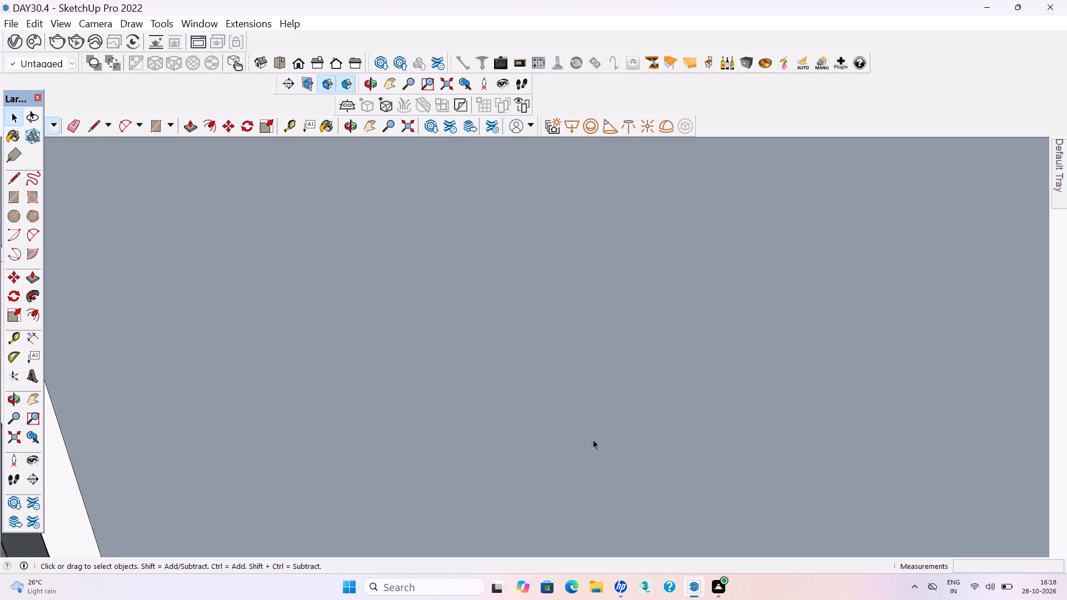
scroll(593, 439, "down", 20)
scroll(593, 439, "down", 20)
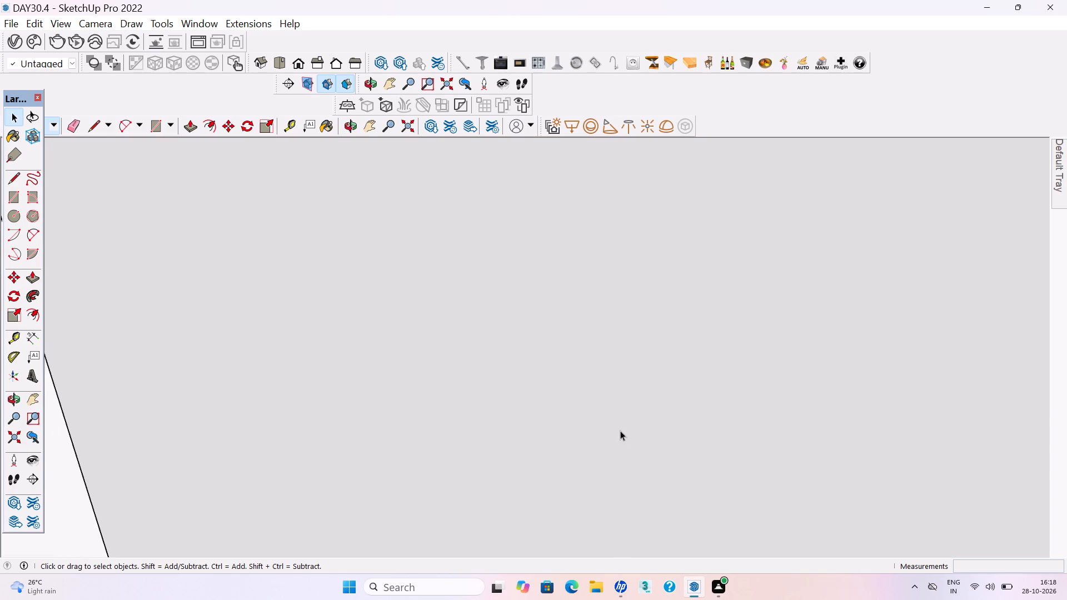
scroll(620, 431, "down", 18)
scroll(548, 444, "down", 1)
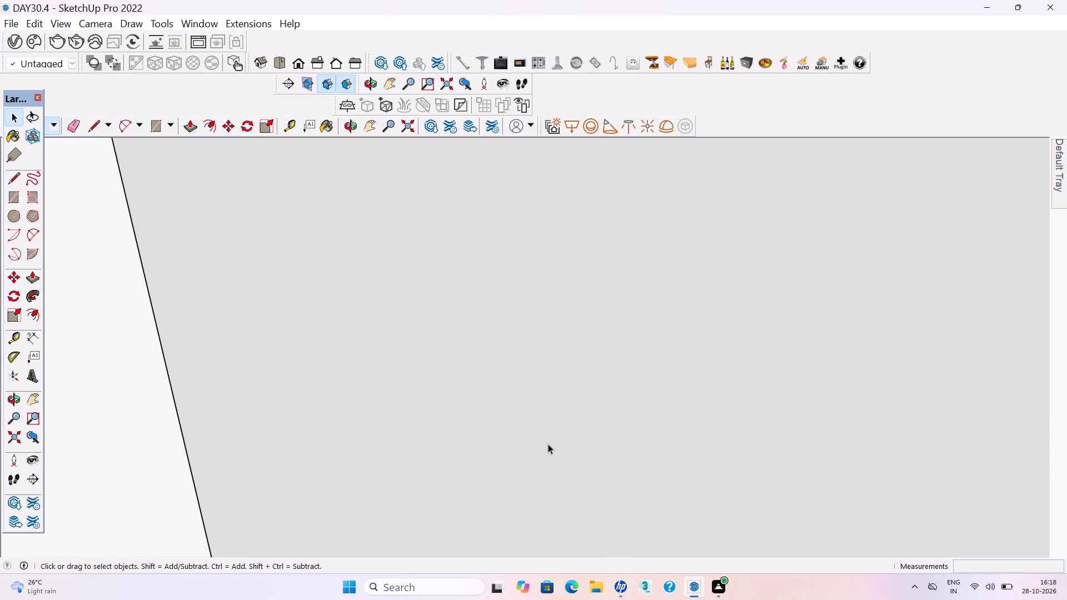
scroll(546, 445, "down", 17)
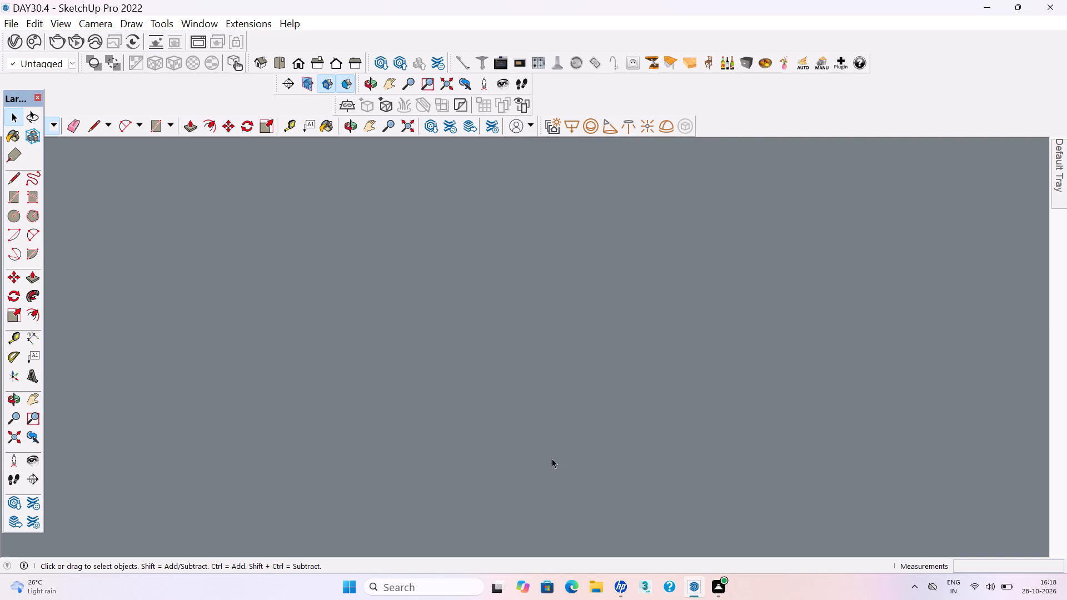
scroll(552, 458, "down", 20)
scroll(552, 458, "down", 12)
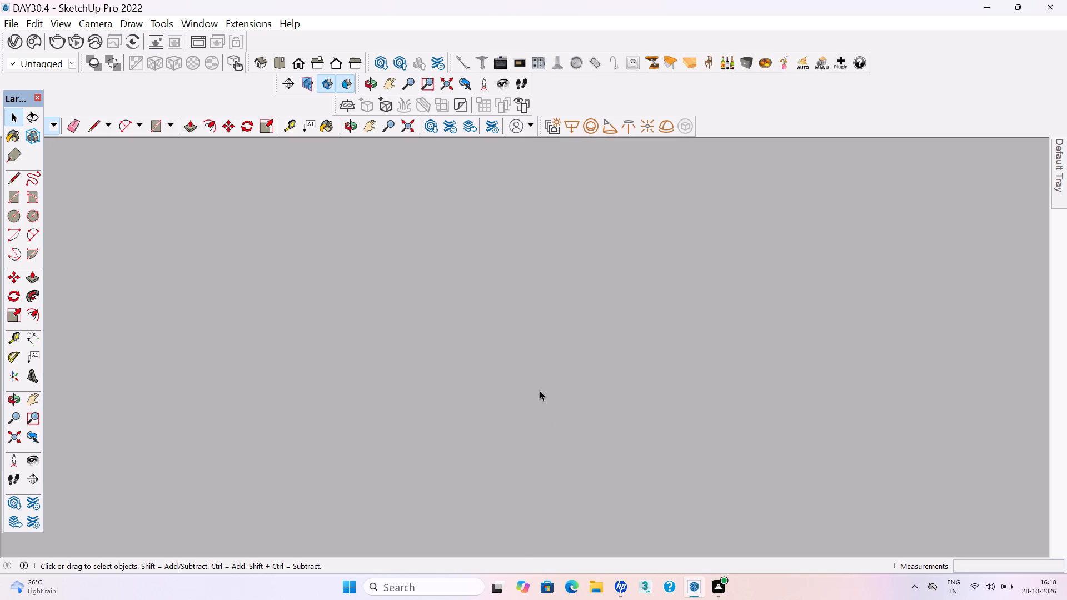
scroll(540, 391, "down", 20)
scroll(540, 391, "down", 12)
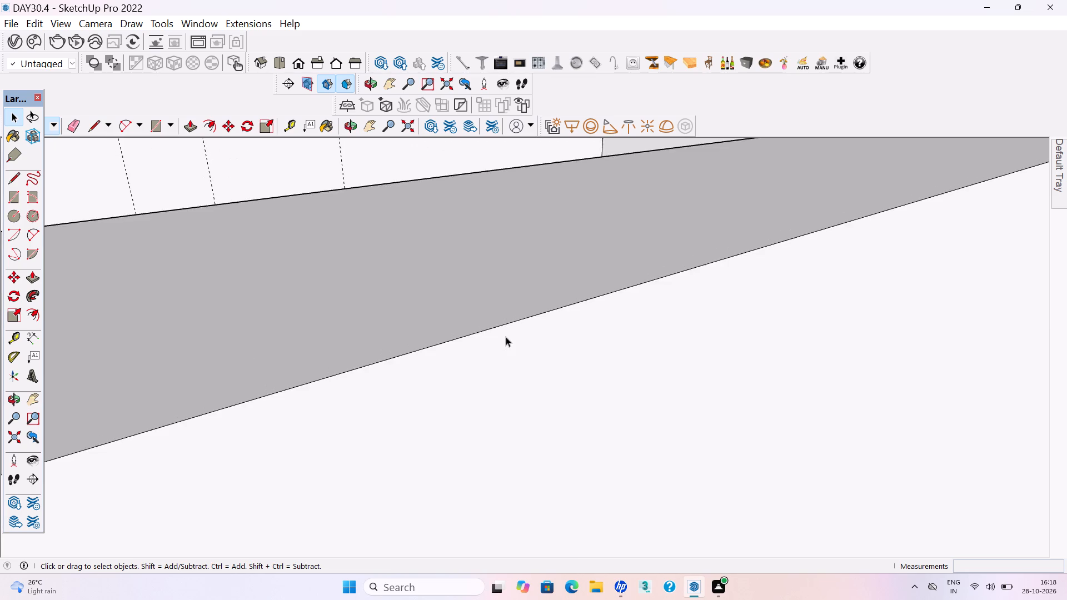
scroll(506, 337, "down", 20)
scroll(506, 337, "down", 12)
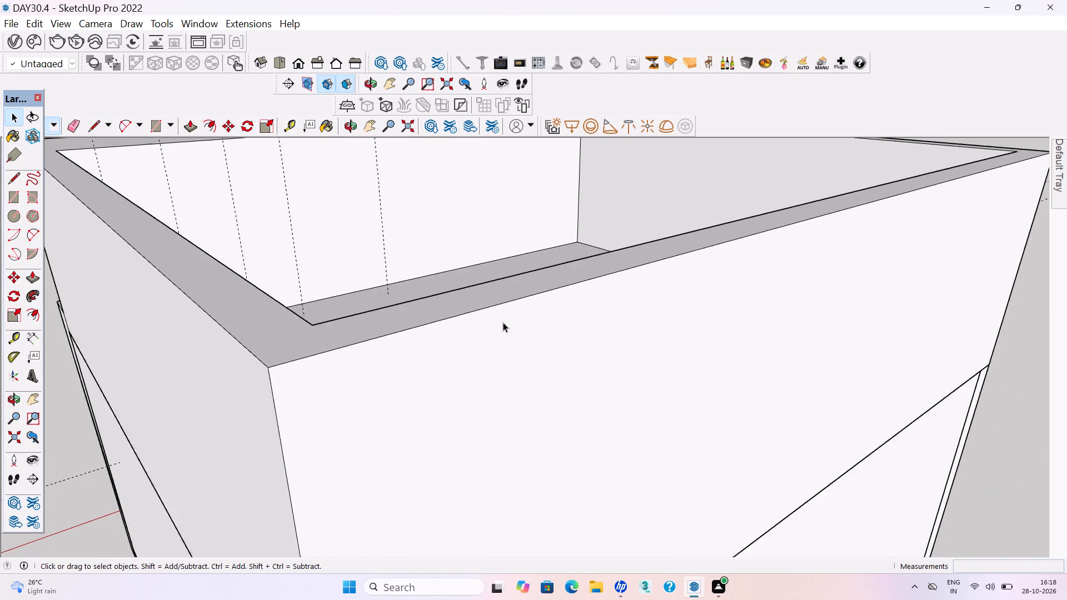
scroll(503, 322, "down", 11)
middle_click_drag(353, 223, 1060, 283)
left_click(864, 432)
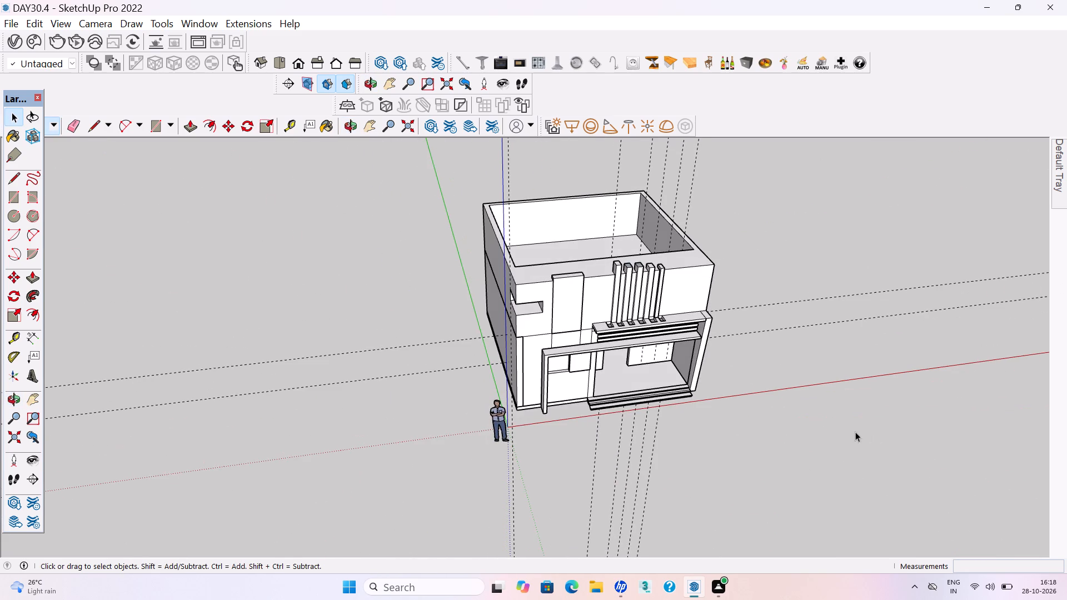
scroll(691, 402, "up", 8)
middle_click_drag(647, 326, 258, 176)
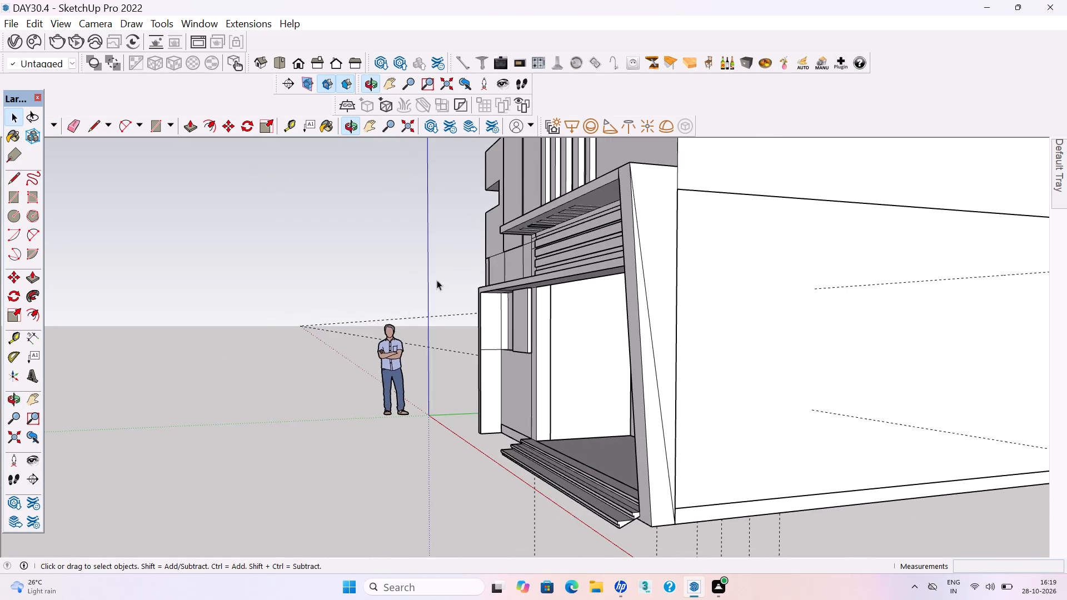
scroll(539, 368, "up", 3)
middle_click_drag(597, 386, 681, 399)
scroll(648, 404, "up", 1)
left_click(577, 413)
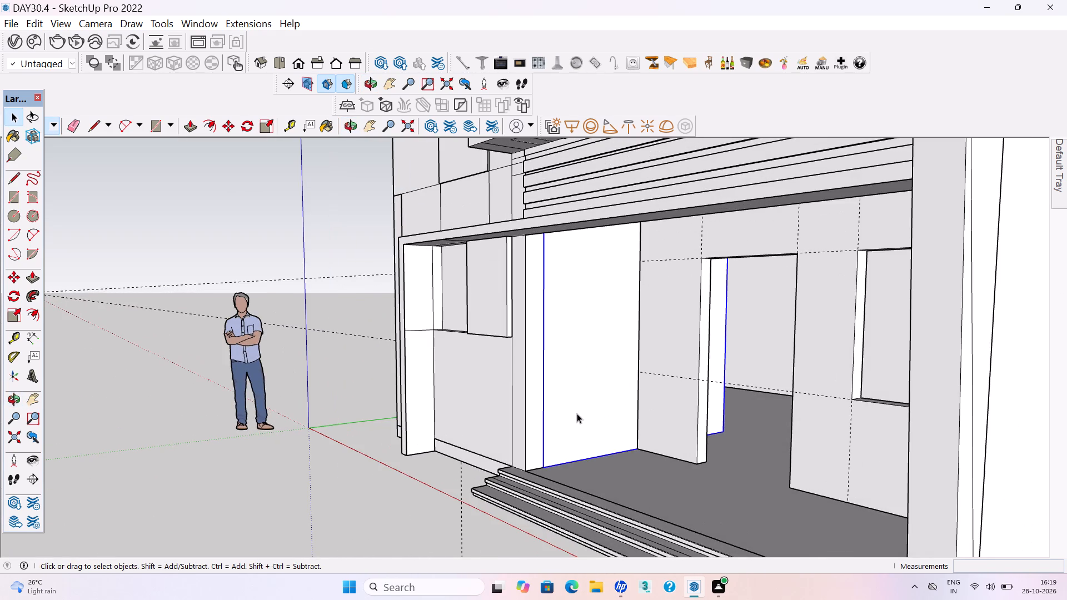
key("Delete")
Delete the recessed panel beside the porch to leave a clear window opening.
middle_click_drag(431, 296, 501, 308)
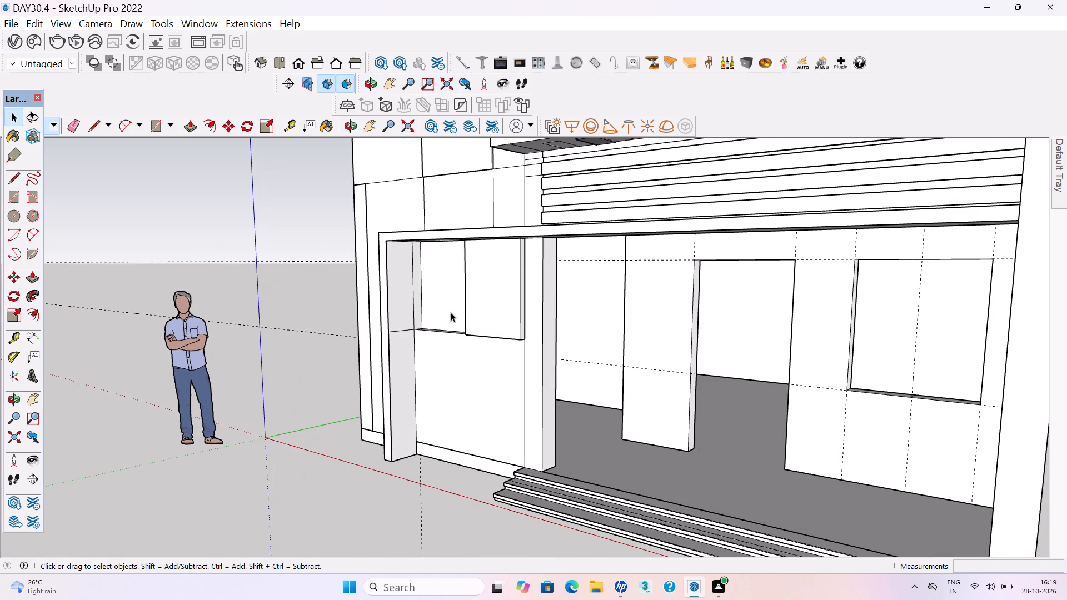
left_click(449, 312)
key("Delete")
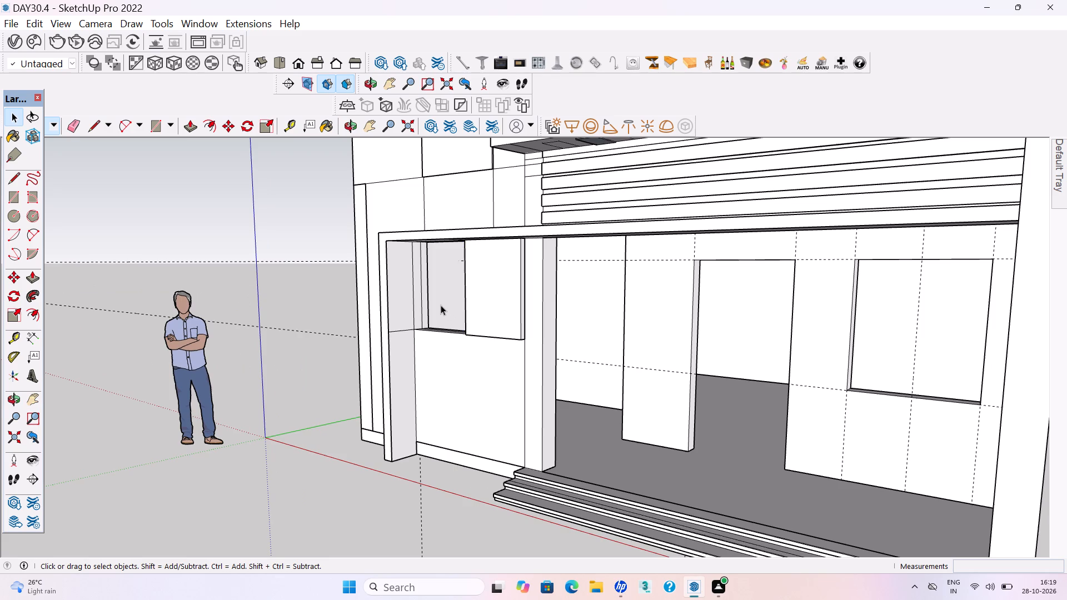
Delete all remaining horizontal and vertical construction guides around the building.
middle_click_drag(447, 305, 679, 415)
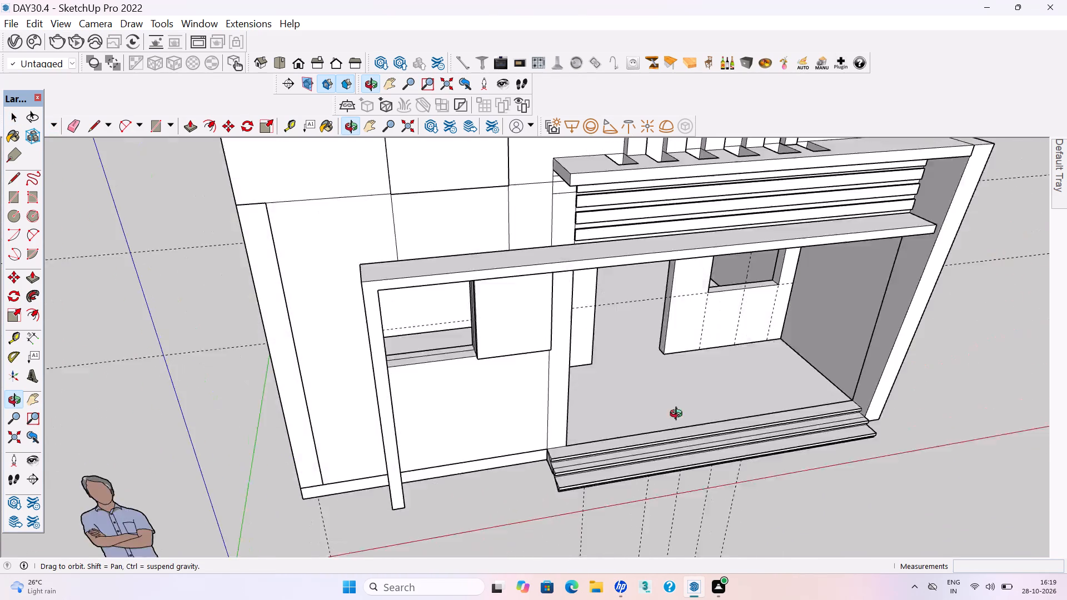
middle_click_drag(679, 415, 642, 417)
scroll(333, 308, "down", 8)
left_click(798, 513)
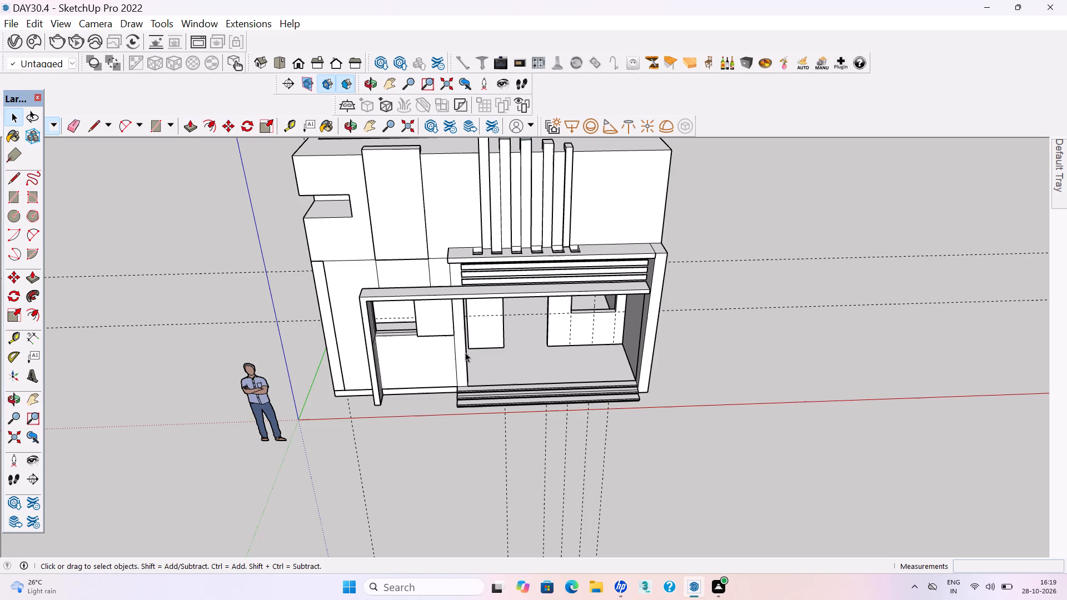
scroll(491, 387, "down", 5)
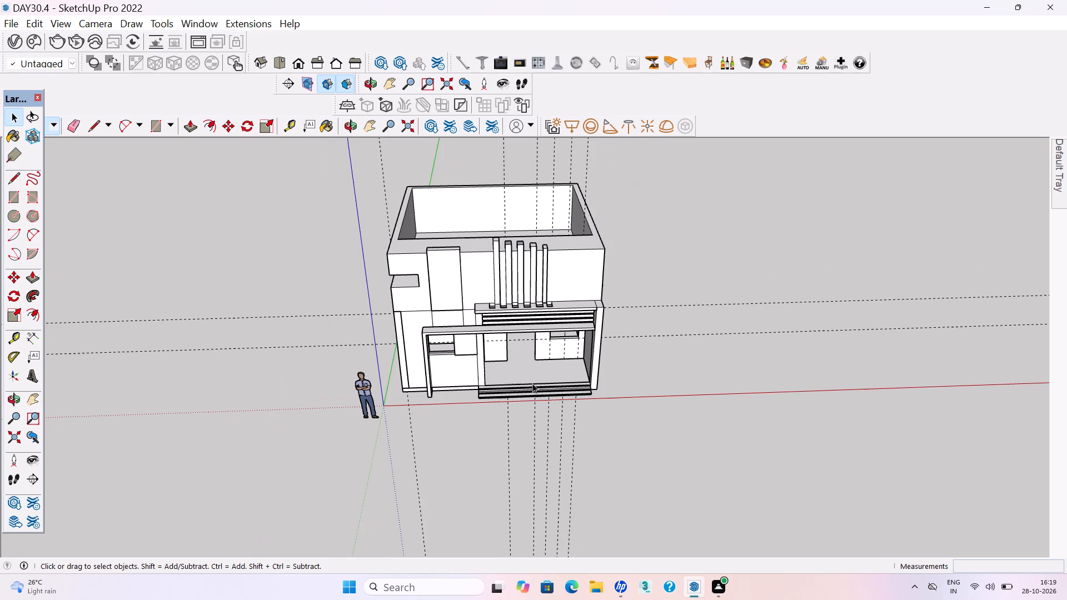
left_click_drag(789, 367, 737, 267)
key("Home")
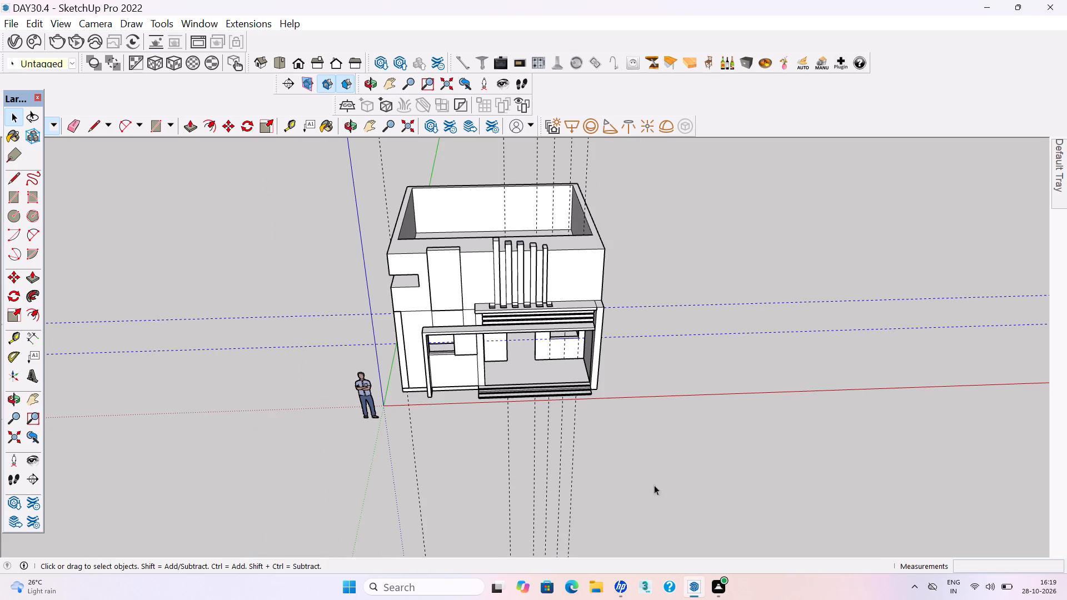
key("Delete")
left_click_drag(632, 508, 475, 477)
key("Delete")
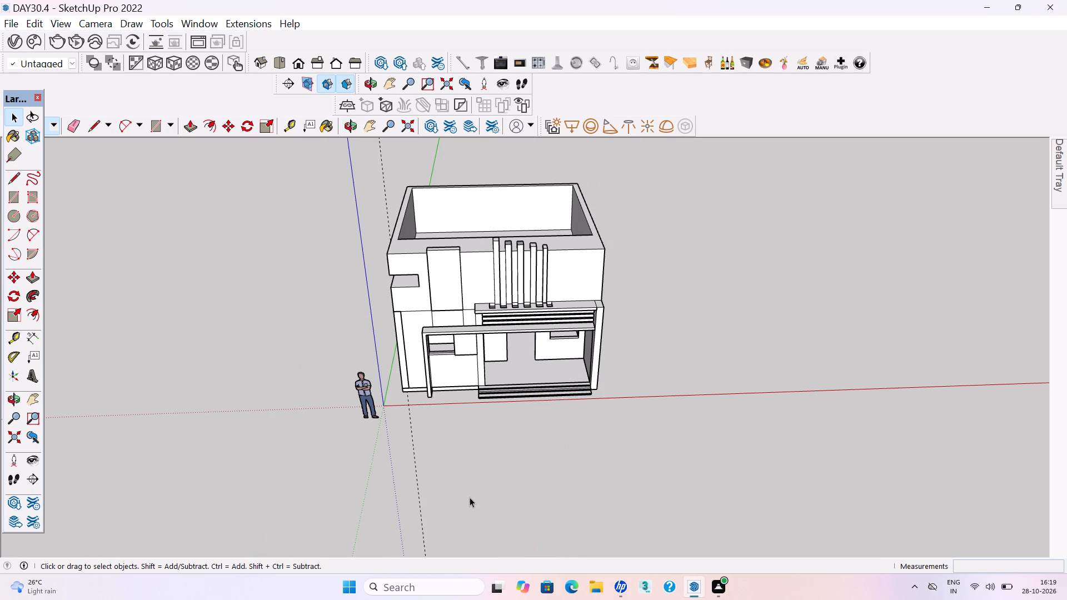
scroll(555, 484, "down", 3)
left_click_drag(419, 198, 354, 183)
key("Delete")
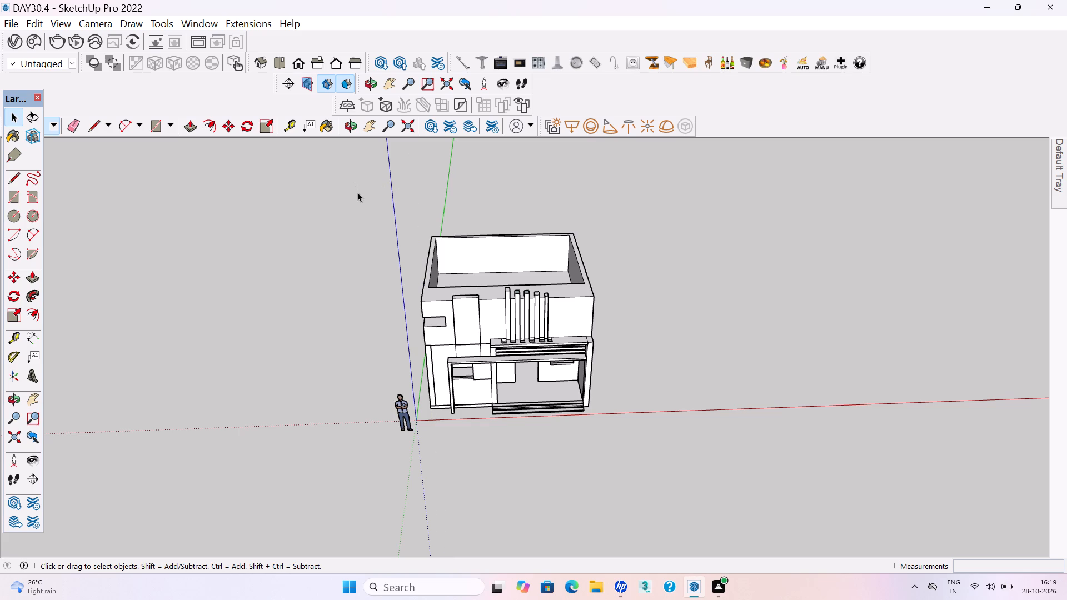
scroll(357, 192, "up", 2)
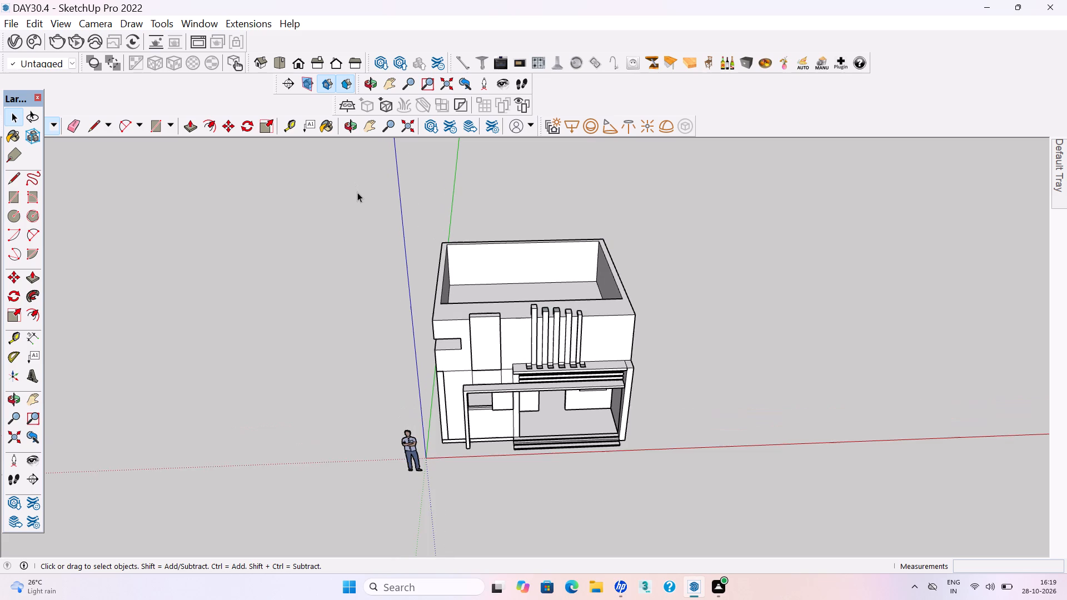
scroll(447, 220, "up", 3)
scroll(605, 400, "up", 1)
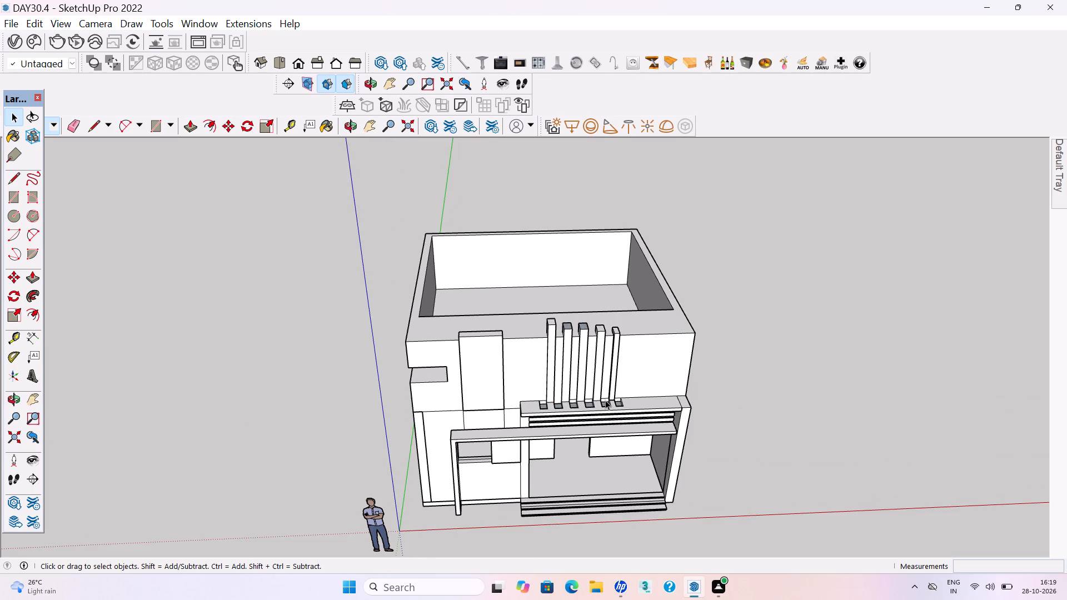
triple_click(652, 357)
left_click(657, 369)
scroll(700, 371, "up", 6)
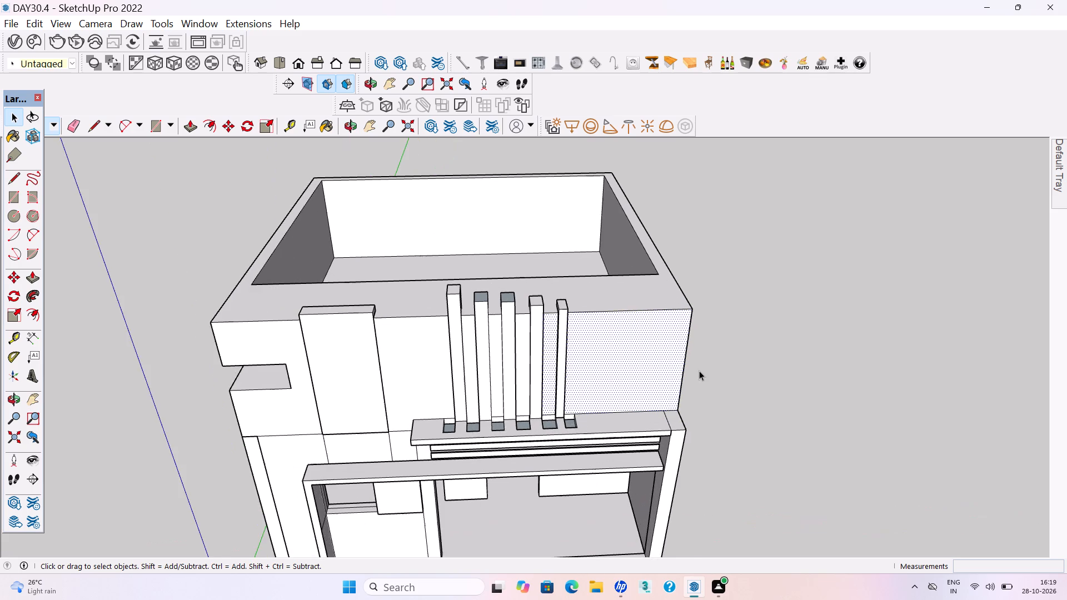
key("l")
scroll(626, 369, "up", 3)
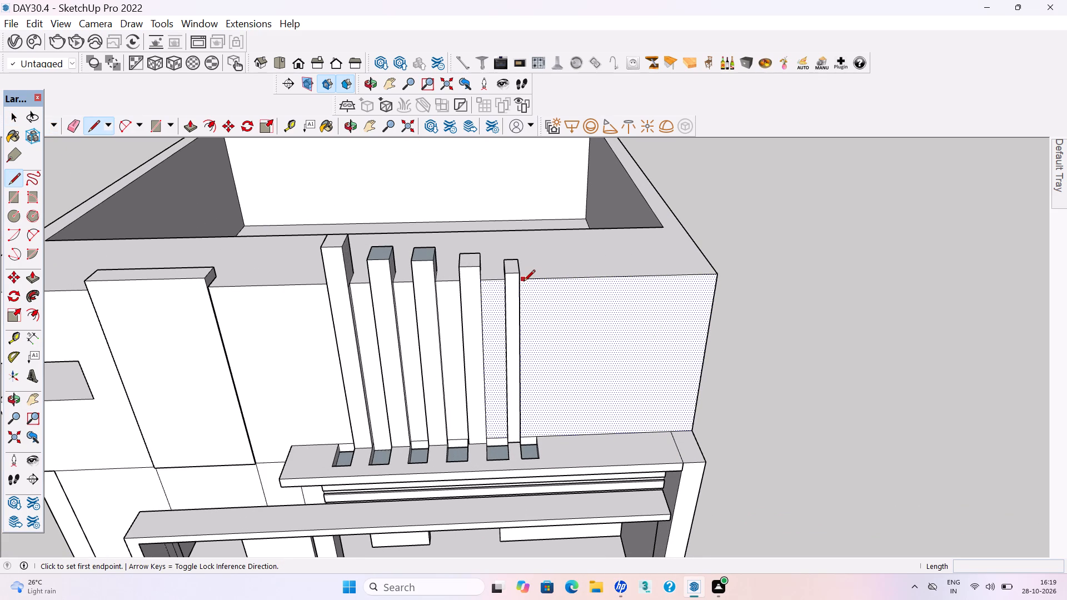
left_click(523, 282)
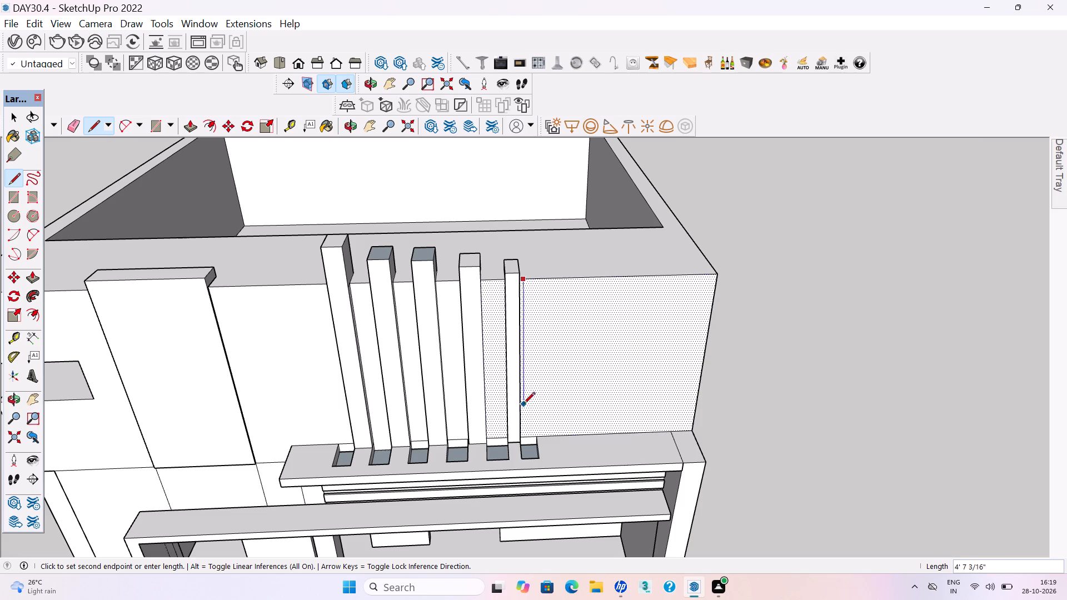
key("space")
Draw lines down the end fin's edge and about 6' across to the building corner, dividing the upper front wall beside the fins.
key("l")
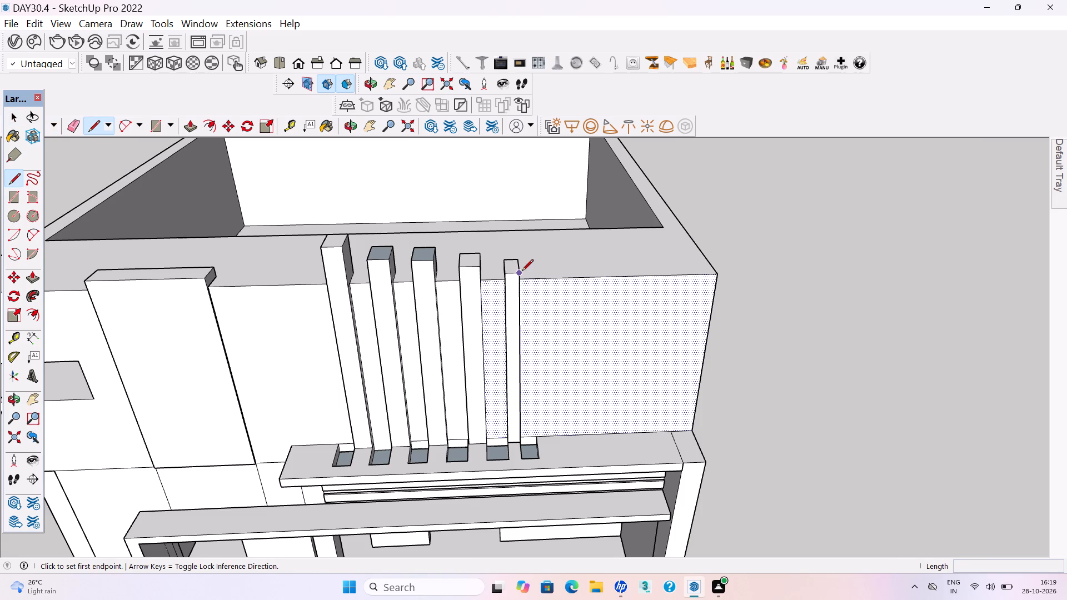
scroll(524, 282, "up", 5)
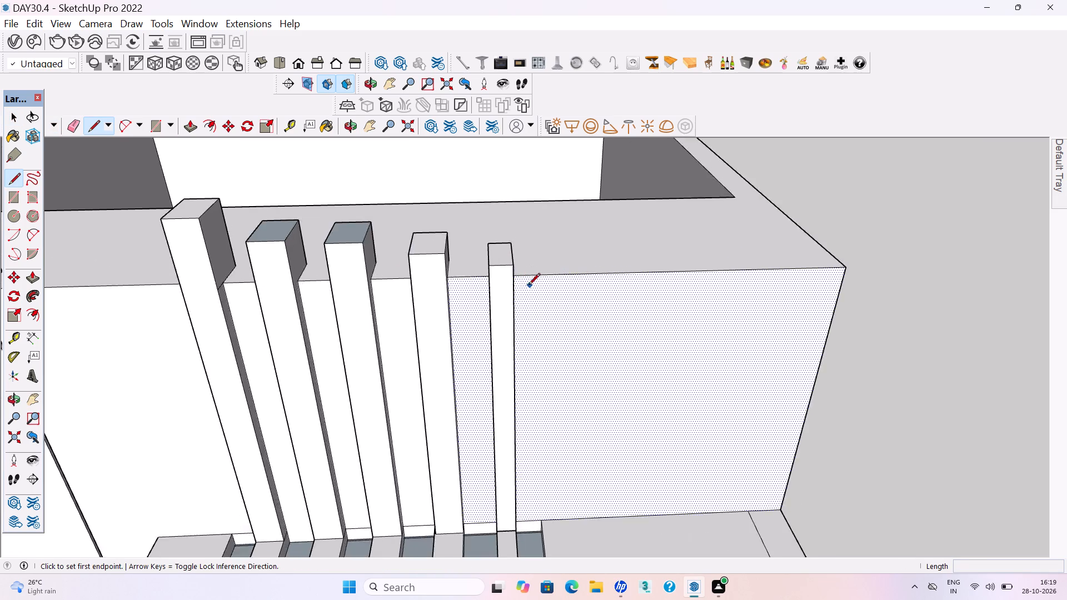
scroll(528, 286, "up", 4)
middle_click_drag(528, 280, 417, 295)
scroll(502, 277, "up", 3)
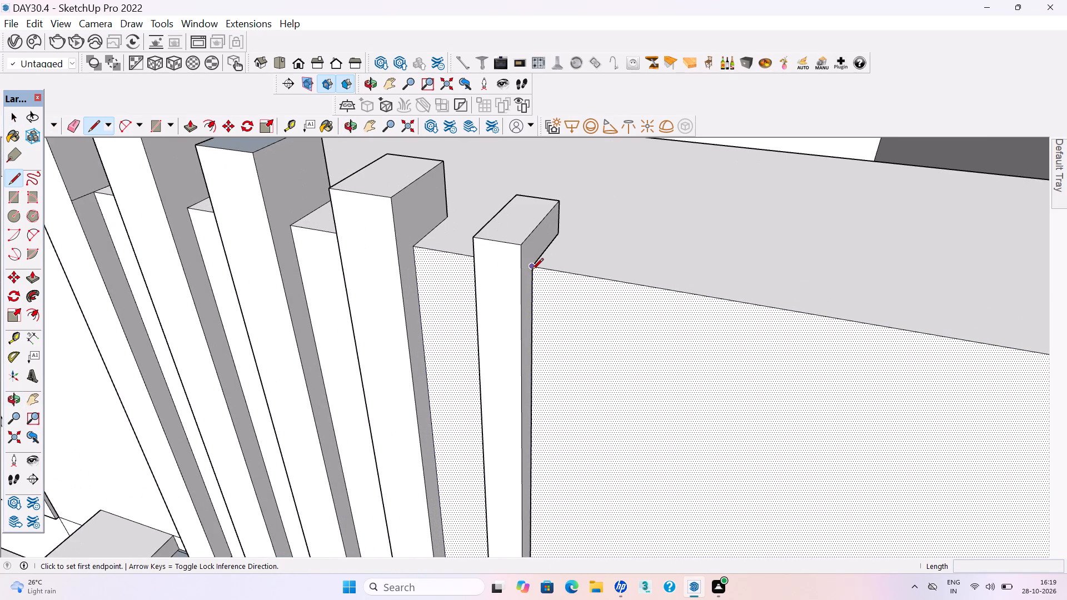
left_click(532, 271)
scroll(545, 284, "down", 8)
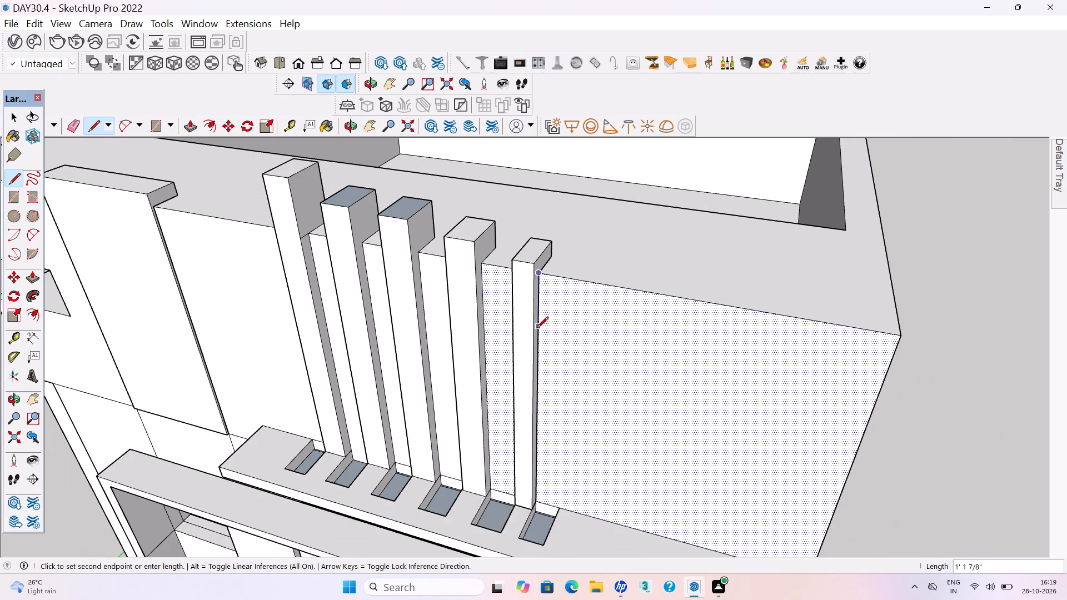
middle_click_drag(537, 423, 472, 392)
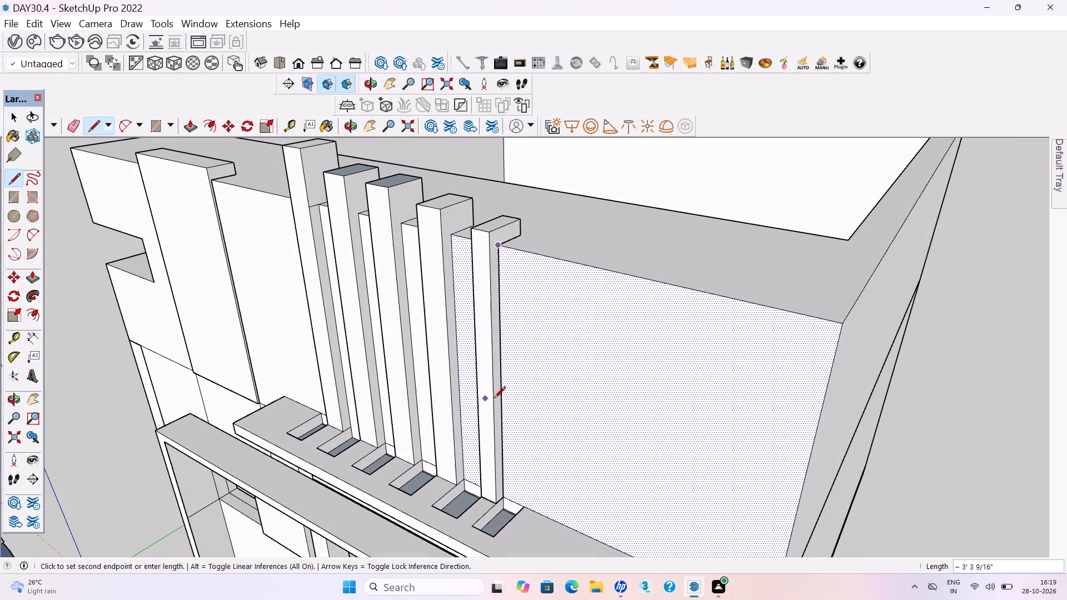
left_click(503, 407)
scroll(505, 406, "down", 4)
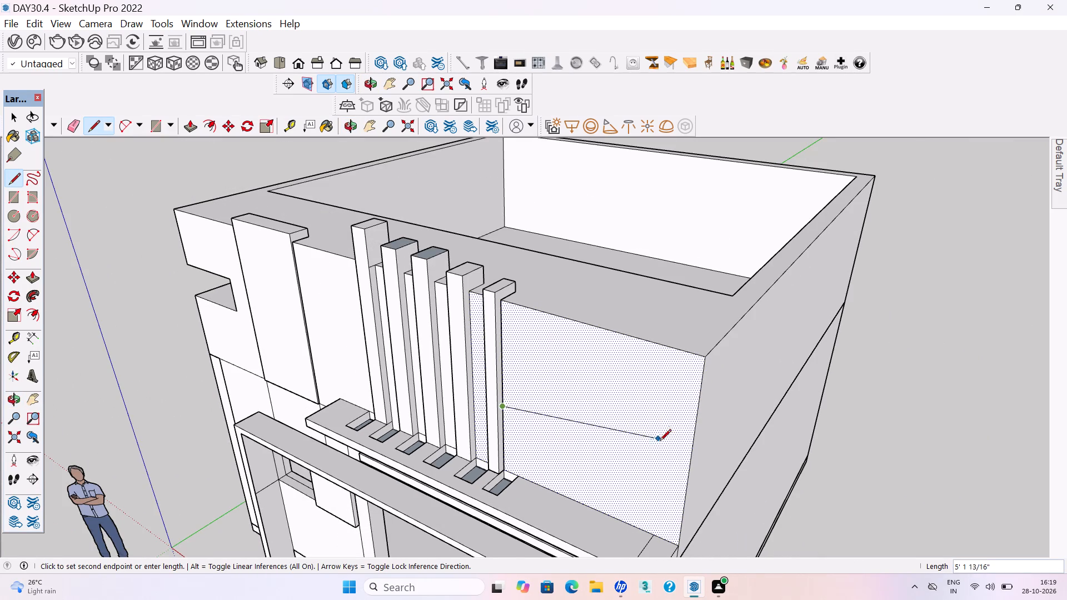
left_click(689, 477)
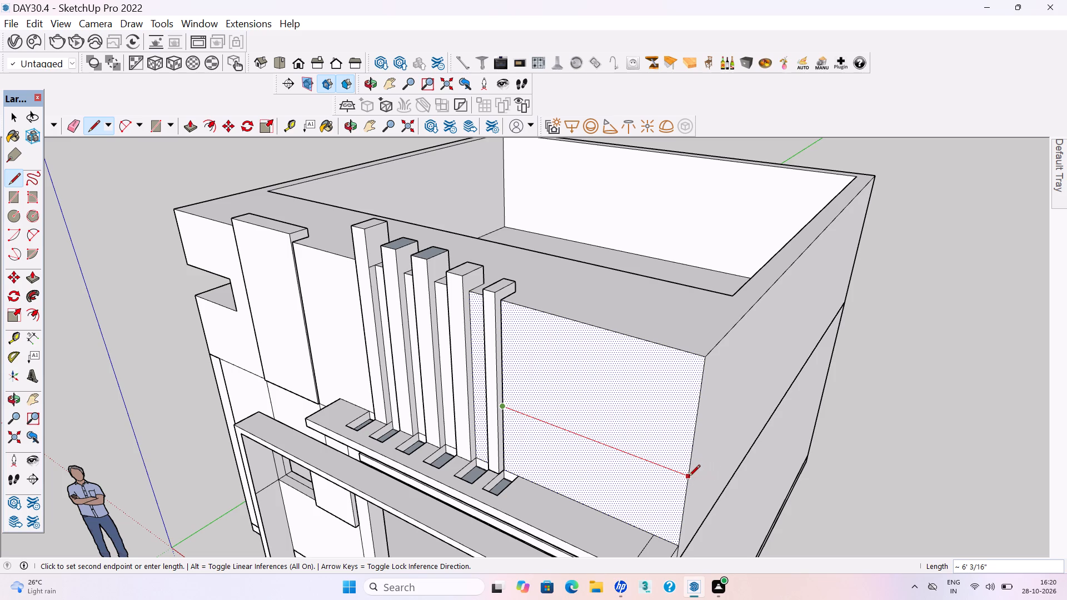
left_click(706, 359)
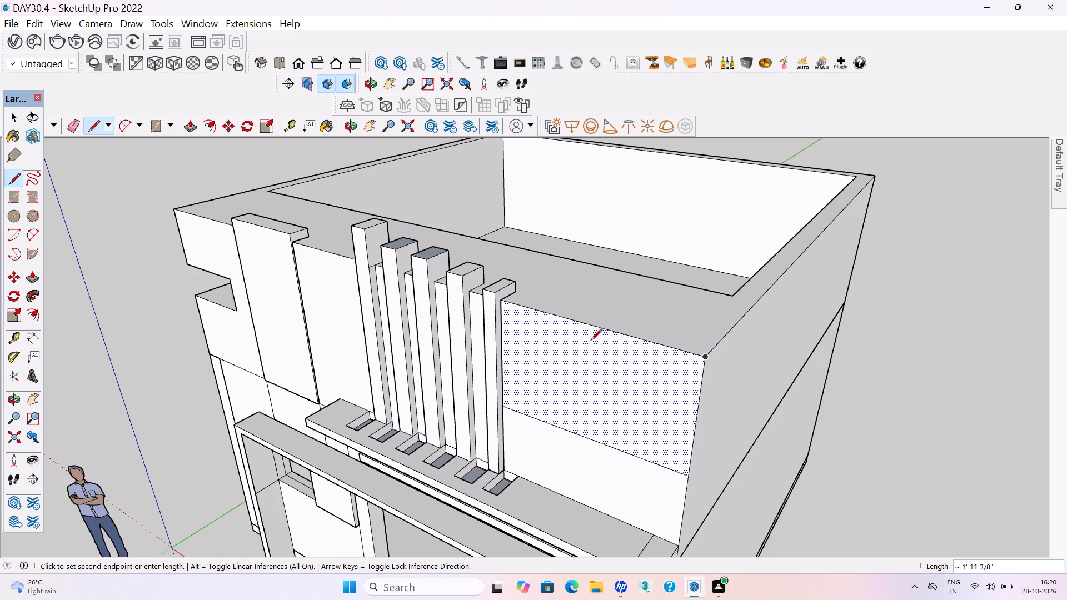
left_click(503, 300)
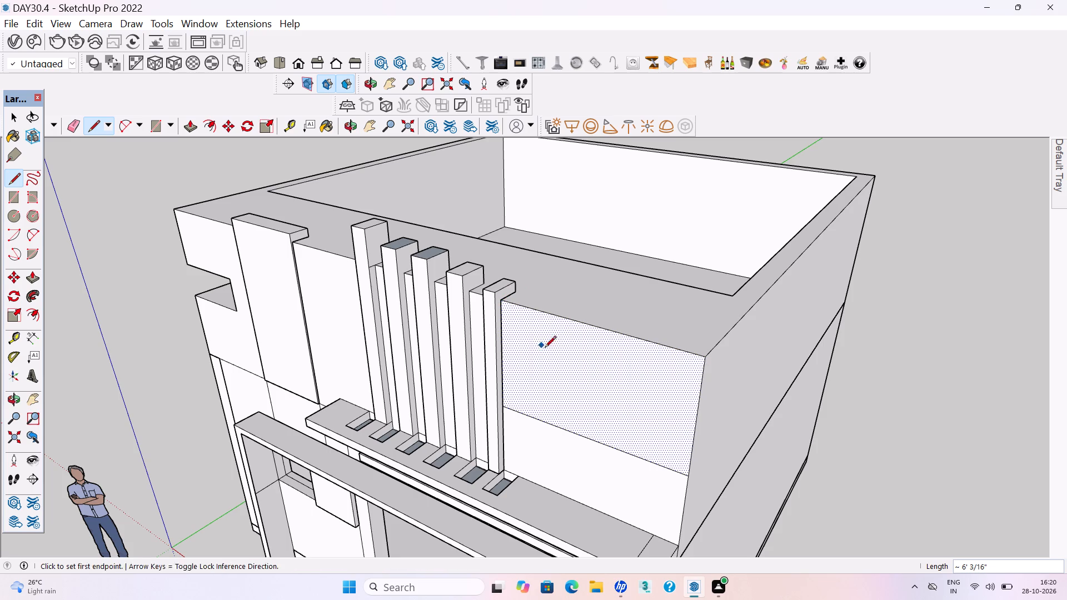
key("space")
Push the upper part of the divided wall back about 3' 11 3/4" to form a recessed ledge beside the fins.
key("p")
left_click(616, 431)
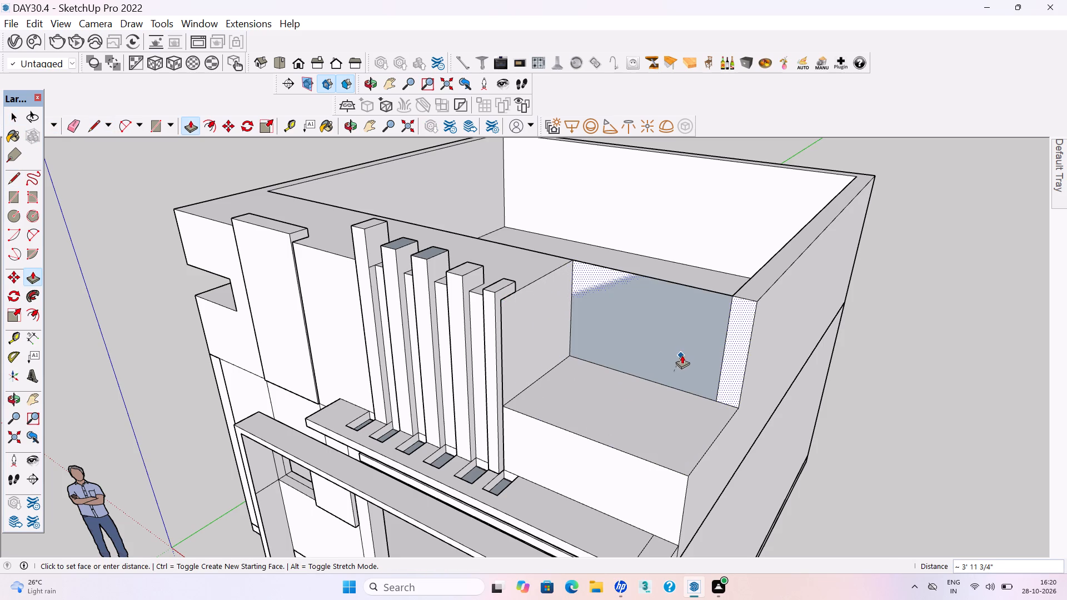
left_click(657, 342)
scroll(666, 358, "down", 4)
key("space")
left_click(854, 523)
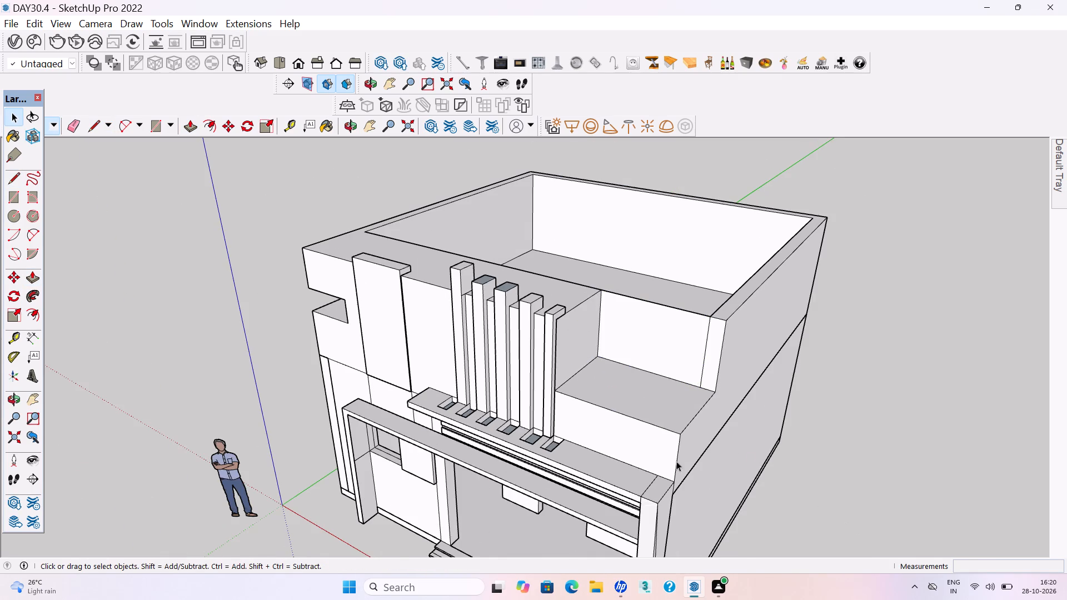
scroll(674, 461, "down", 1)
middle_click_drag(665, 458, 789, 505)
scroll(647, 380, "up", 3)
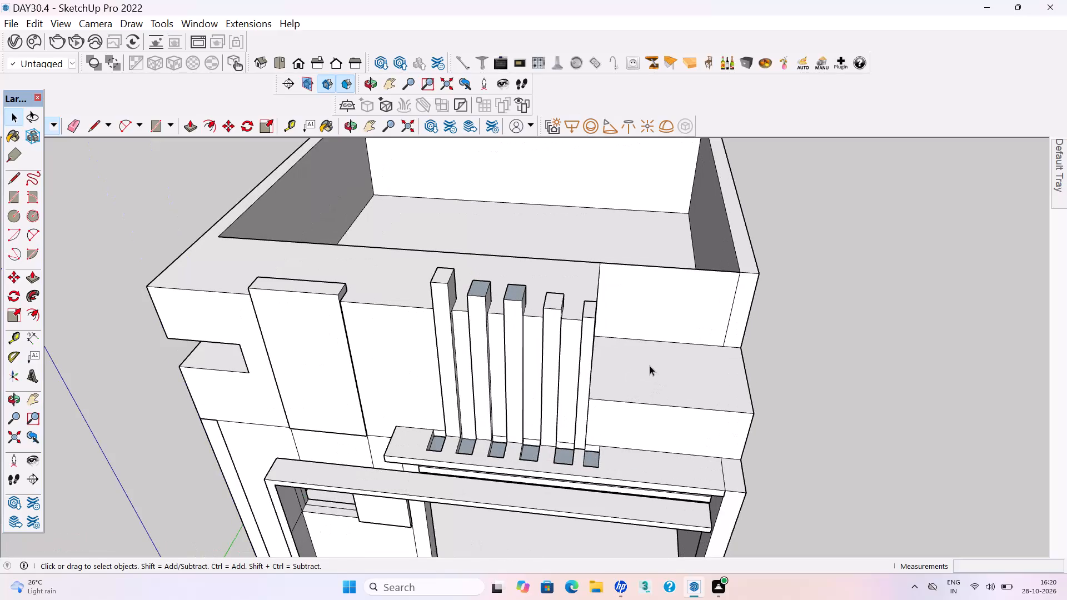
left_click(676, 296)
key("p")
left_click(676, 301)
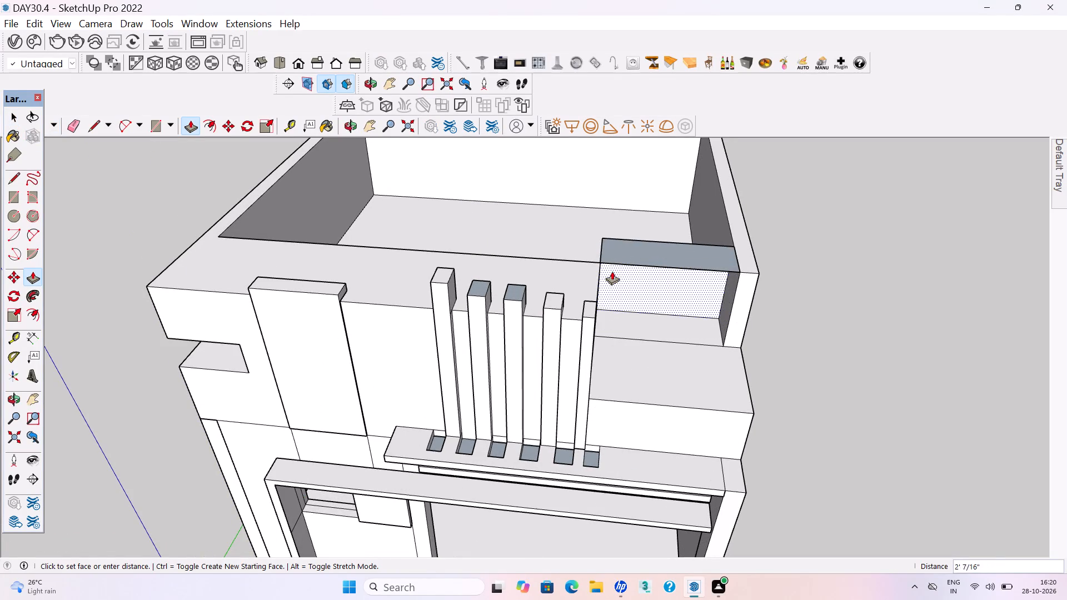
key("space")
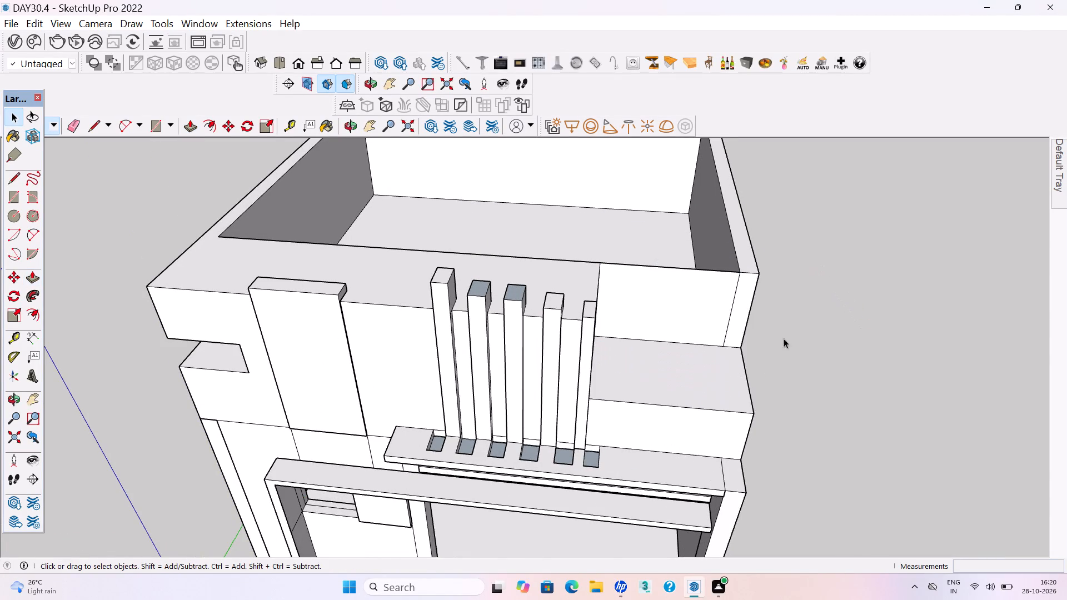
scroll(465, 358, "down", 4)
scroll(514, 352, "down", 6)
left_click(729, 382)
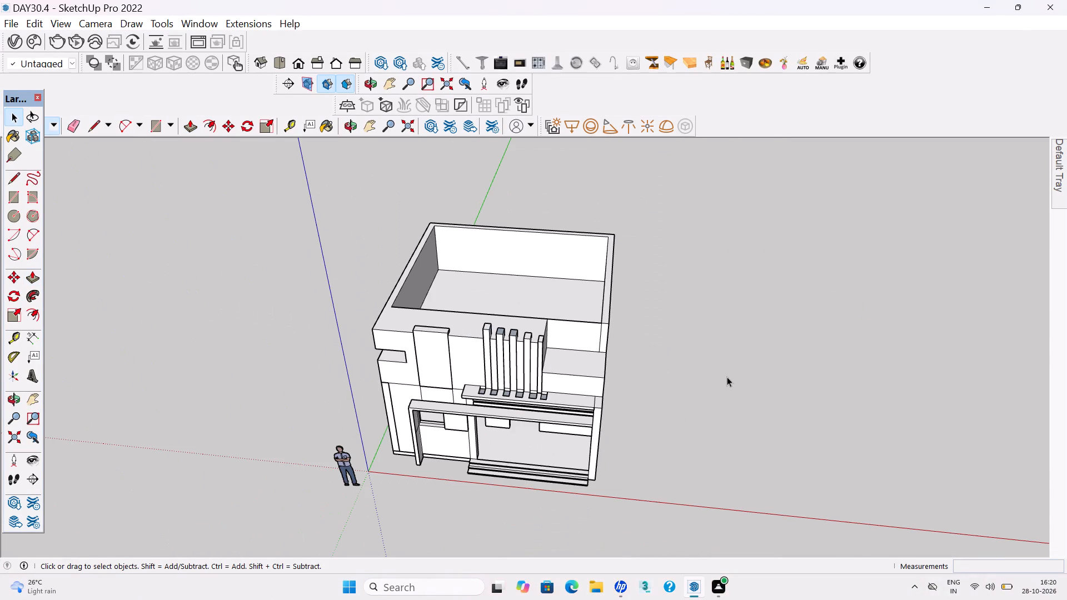
Delete the face at the back of the recess to open the ledge onto the roof.
scroll(571, 327, "up", 7)
left_click(572, 338)
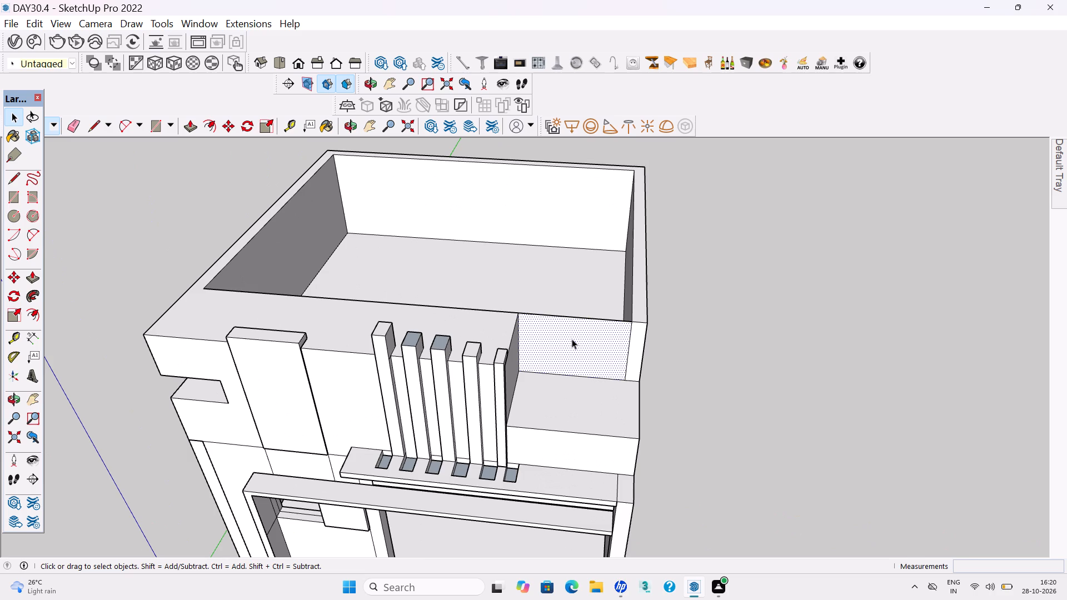
key("Delete")
left_click(749, 373)
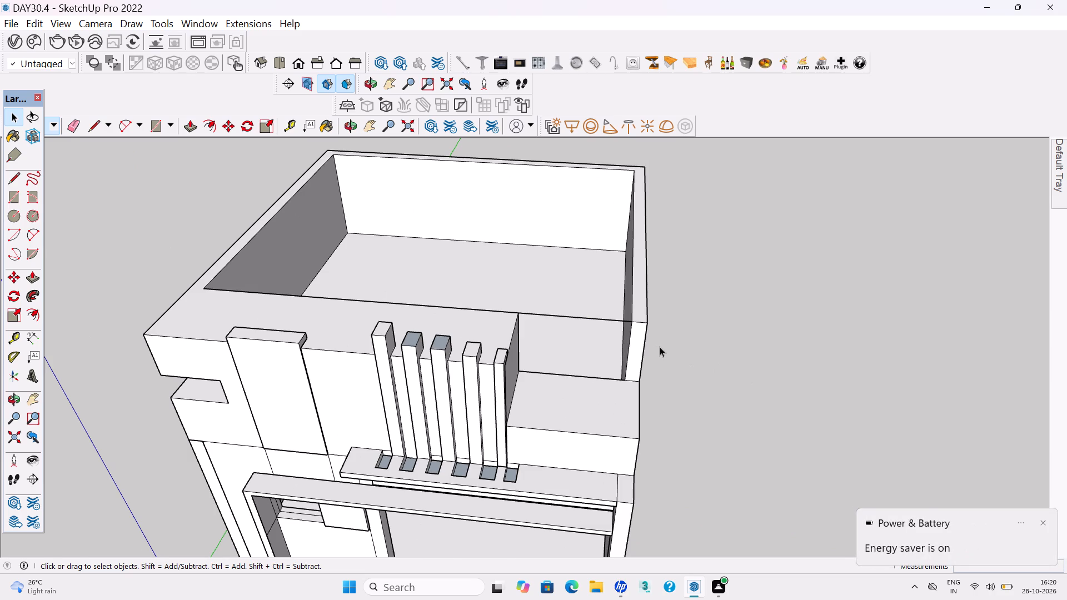
Extend the end of the side parapet wall forward over the ledge by about 1' 4 5/8".
scroll(630, 325, "up", 3)
left_click(643, 349)
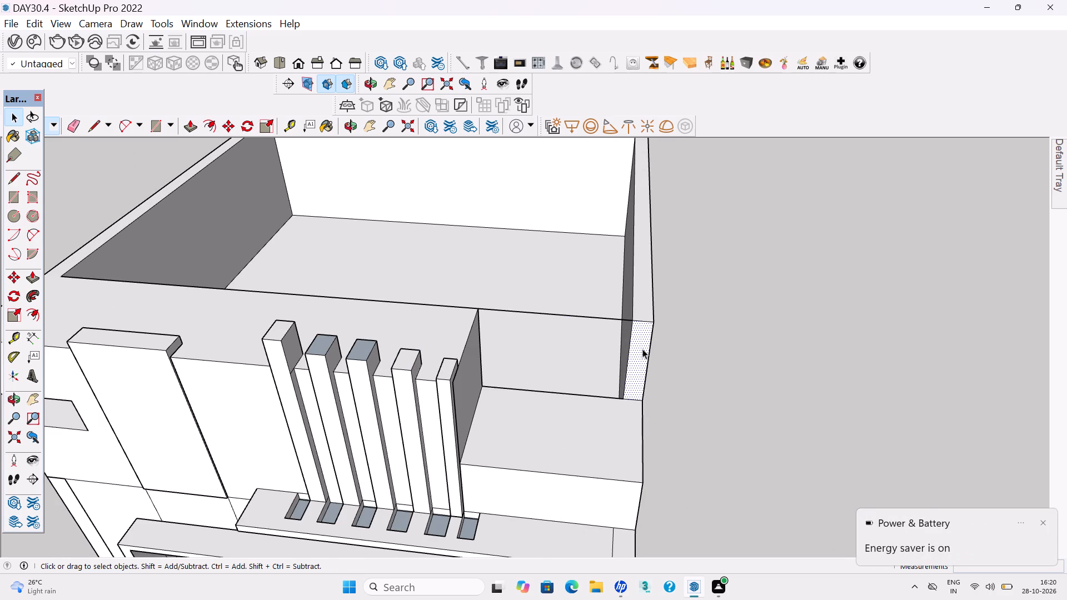
key("p")
left_click(639, 340)
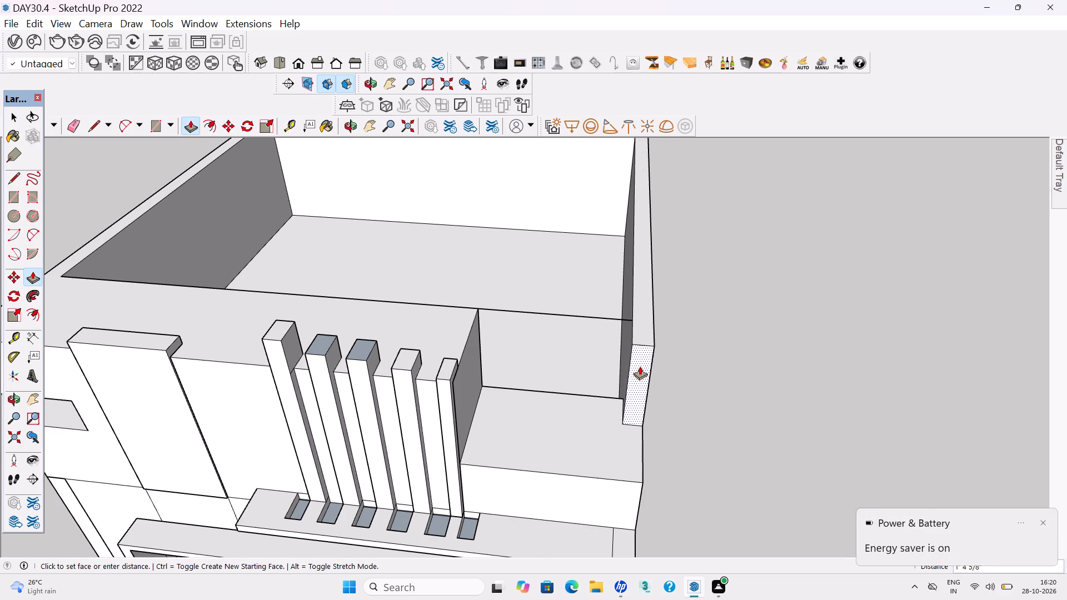
left_click(640, 366)
key("space")
left_click(725, 389)
Delete the leftover edge spanning the top of the opening between the front wall block and the side parapet.
middle_click_drag(561, 301, 811, 357)
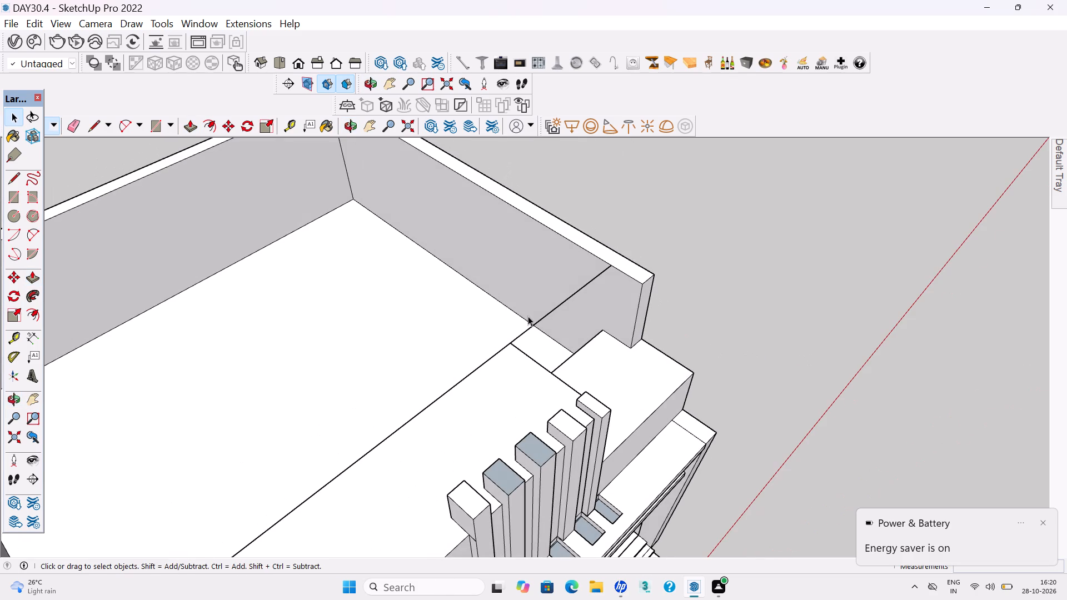
left_click(540, 321)
key("Delete")
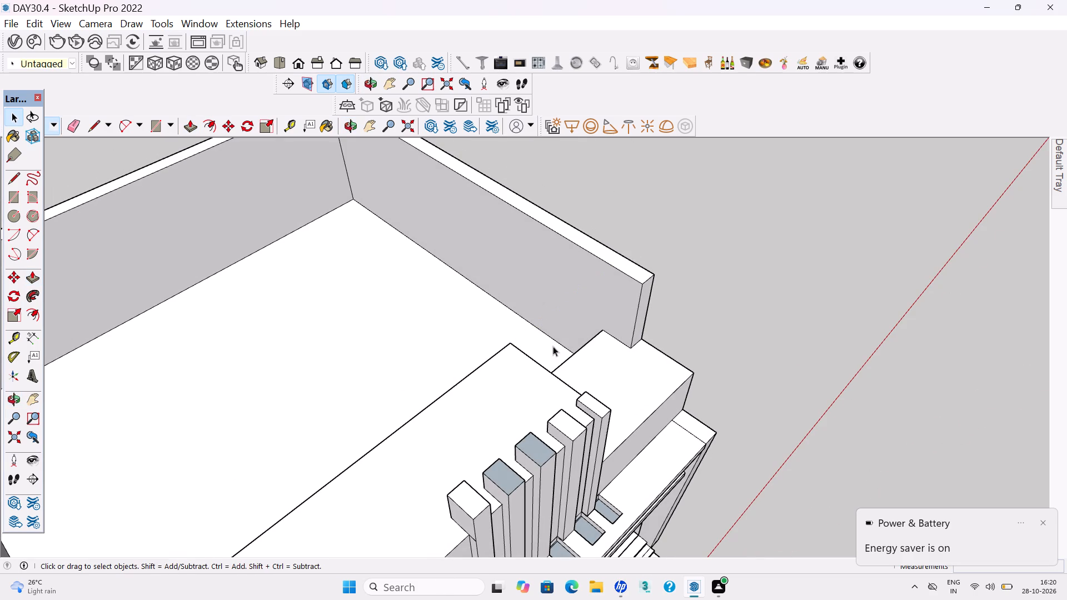
scroll(538, 305, "down", 6)
middle_click_drag(690, 321, 405, 383)
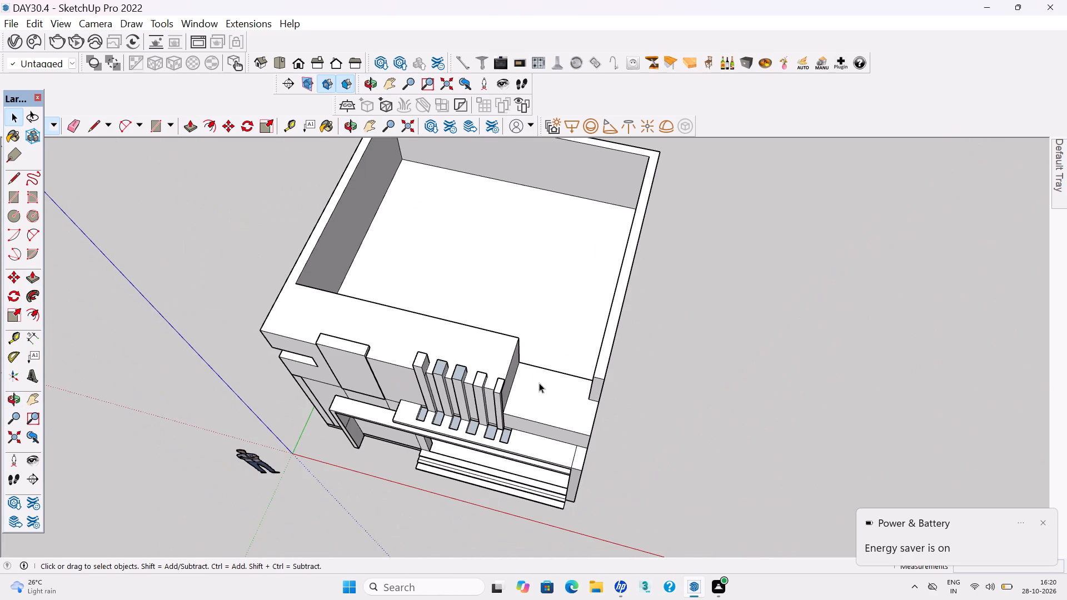
left_click(759, 437)
Draw a rectangle about 2' 6 7/16" by 8 7/16" on the ledge, from the side parapet's end to the outer front corner.
middle_click_drag(599, 446, 669, 408)
scroll(612, 396, "up", 4)
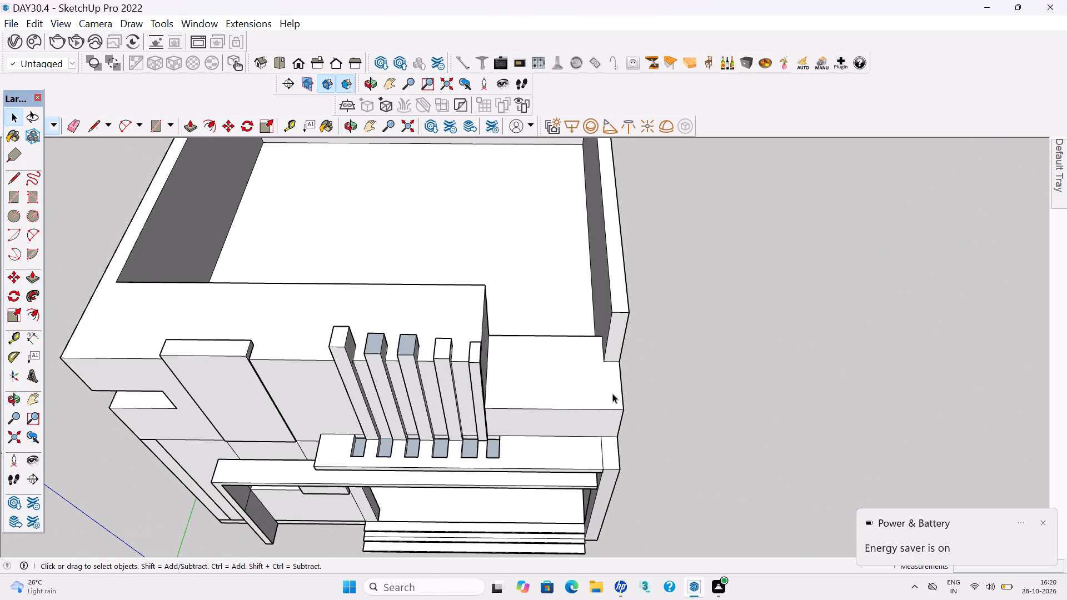
scroll(612, 393, "up", 3)
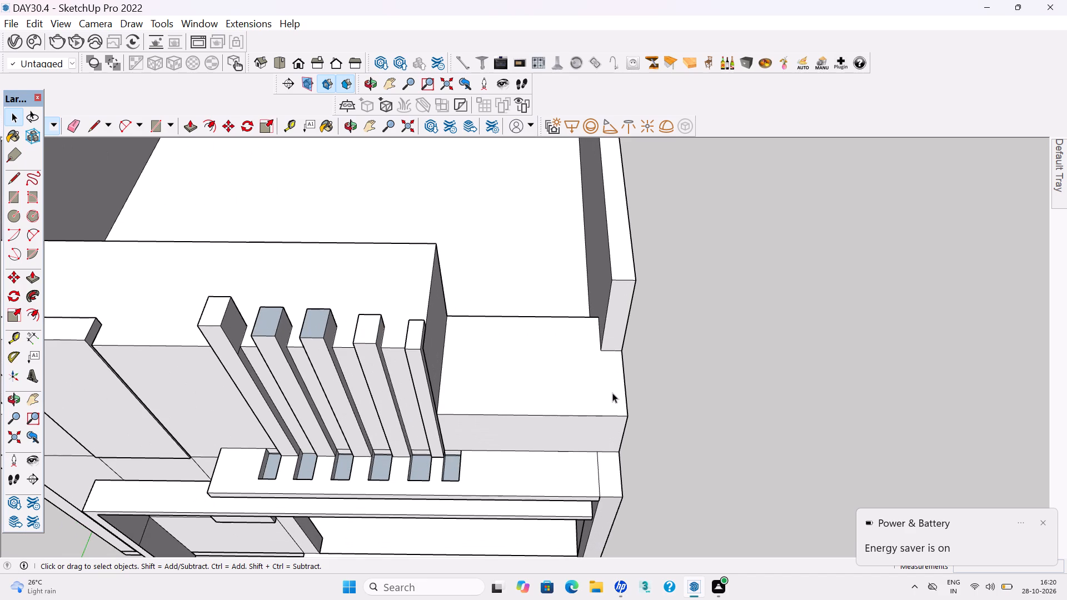
key("r")
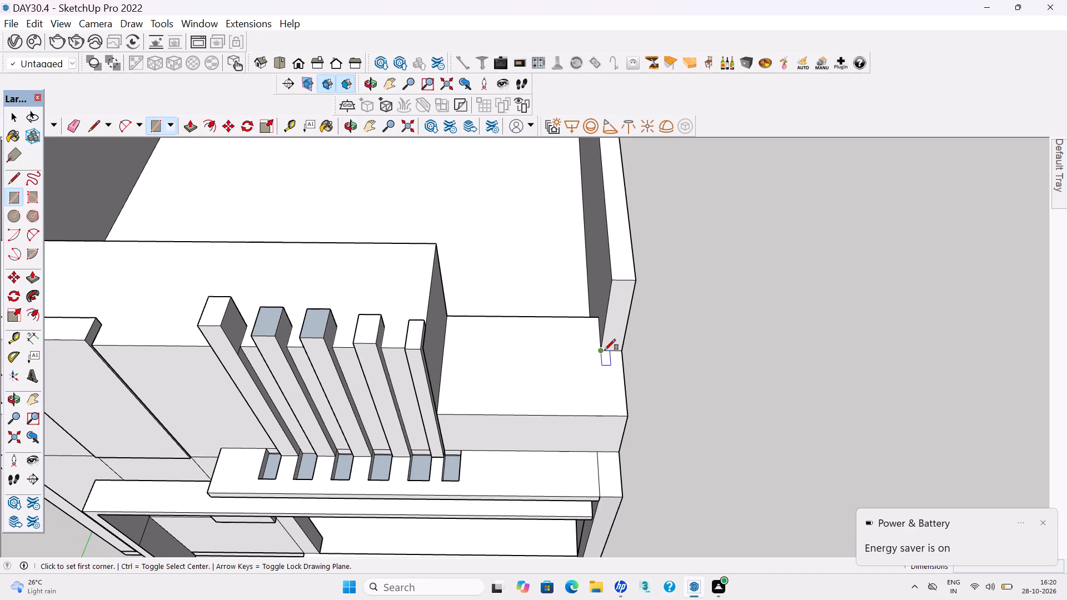
left_click(605, 350)
left_click(628, 414)
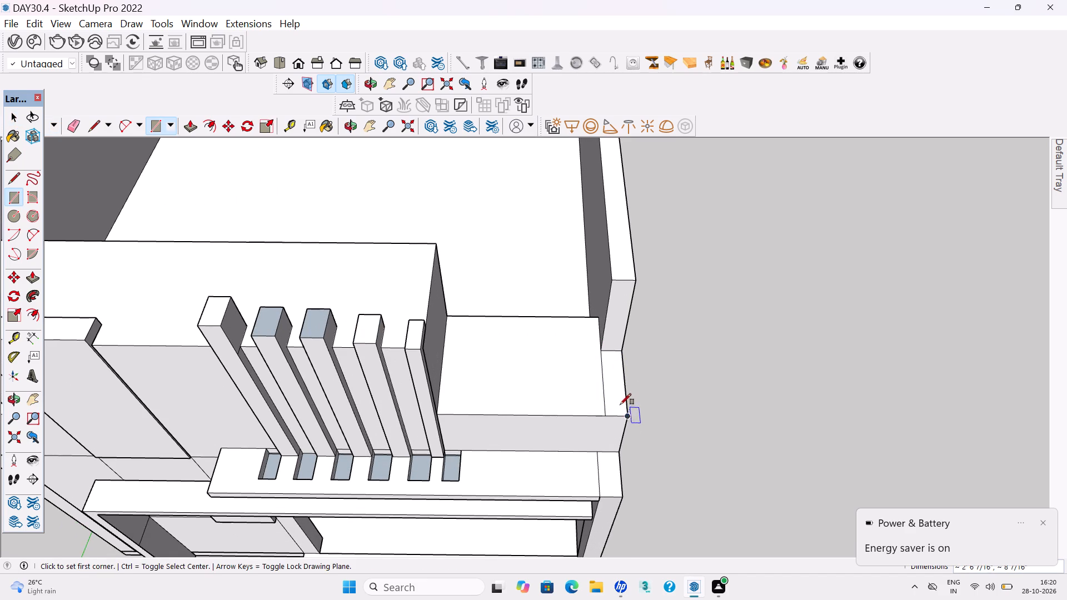
key("space")
Draw a rectangle about 5' 3 11/16" by 6 1/2" along the ledge's front edge, between the side strip and the fin wall.
key("r")
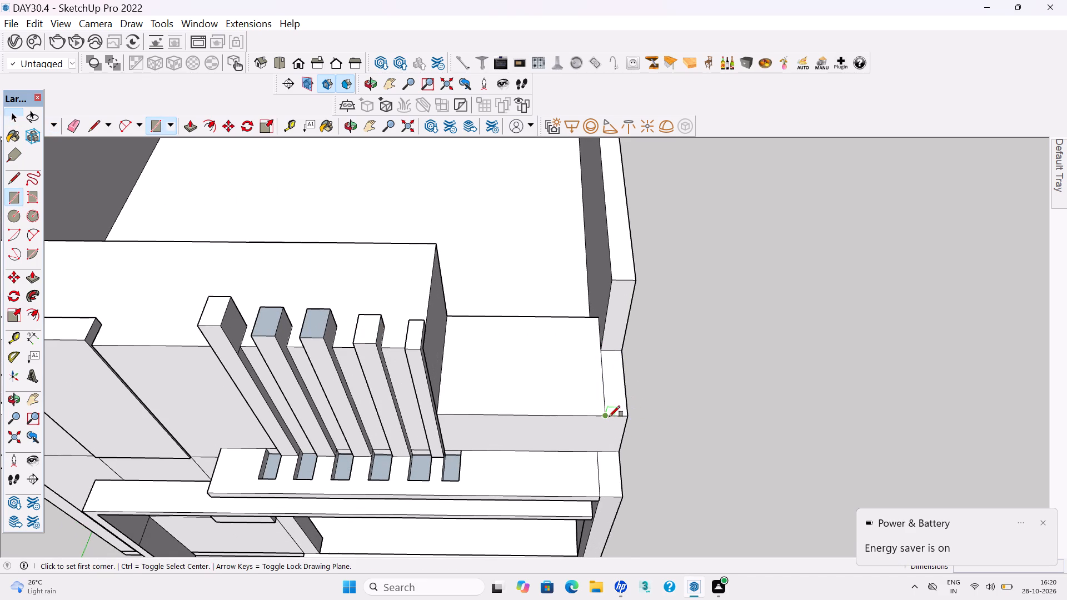
left_click(603, 416)
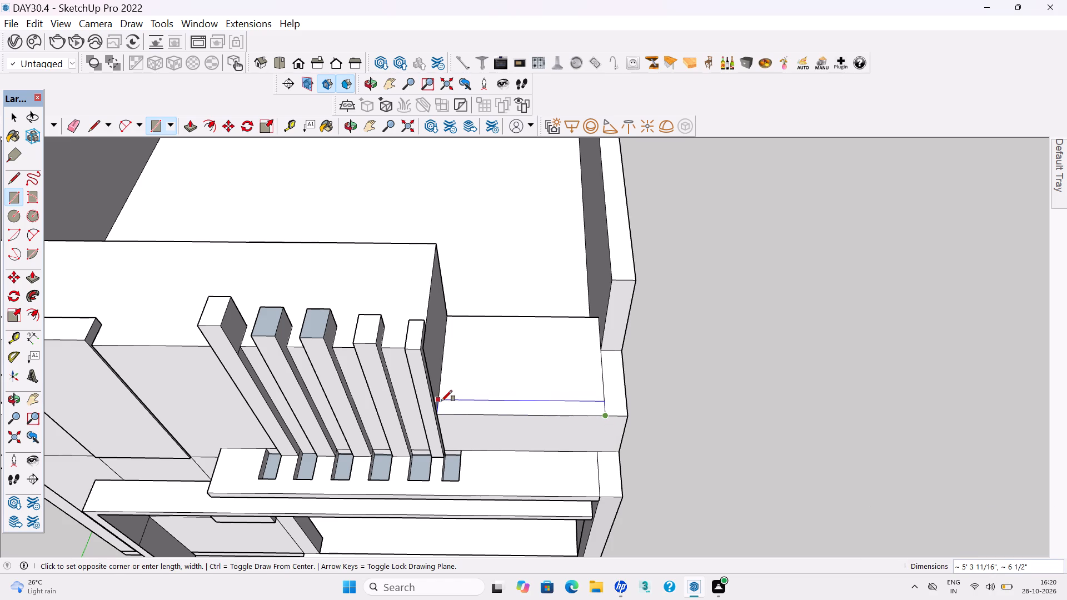
left_click(441, 401)
key("space")
left_click(670, 418)
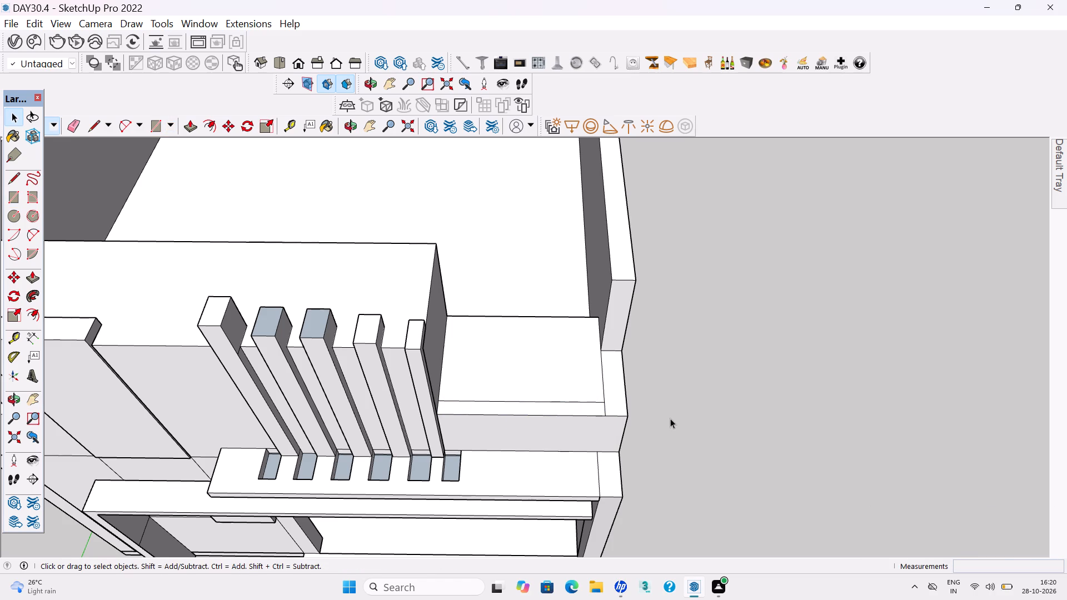
Save the model.
key("ctrl+s")
key("ctrl+s")
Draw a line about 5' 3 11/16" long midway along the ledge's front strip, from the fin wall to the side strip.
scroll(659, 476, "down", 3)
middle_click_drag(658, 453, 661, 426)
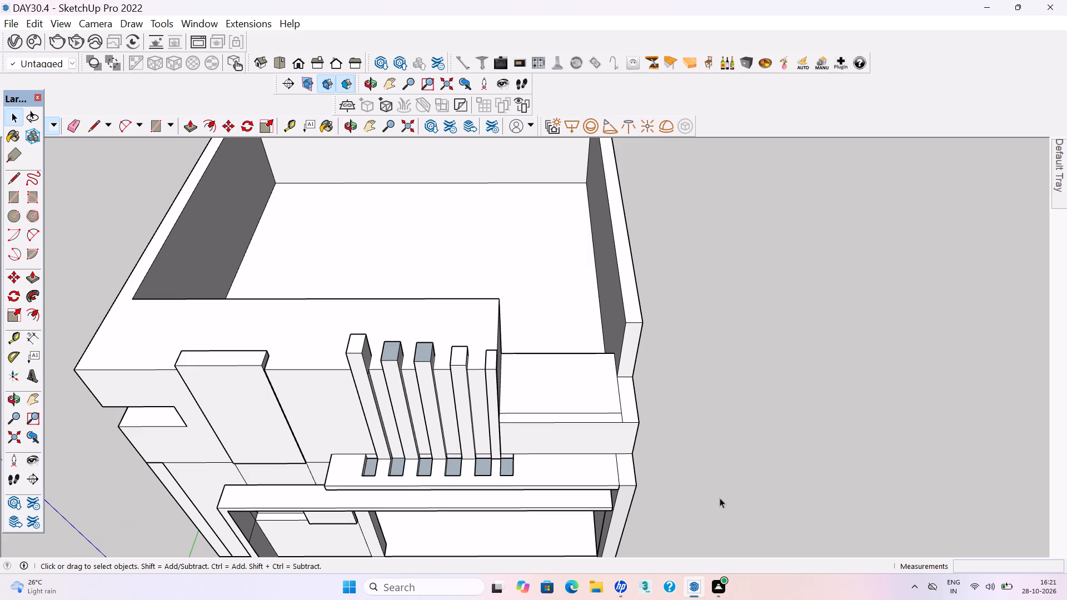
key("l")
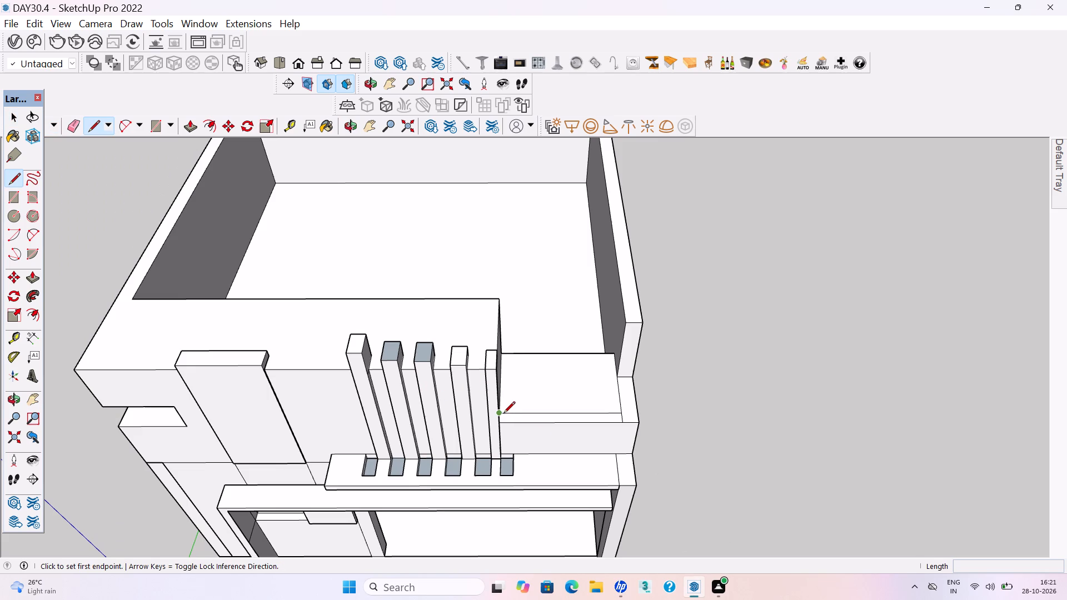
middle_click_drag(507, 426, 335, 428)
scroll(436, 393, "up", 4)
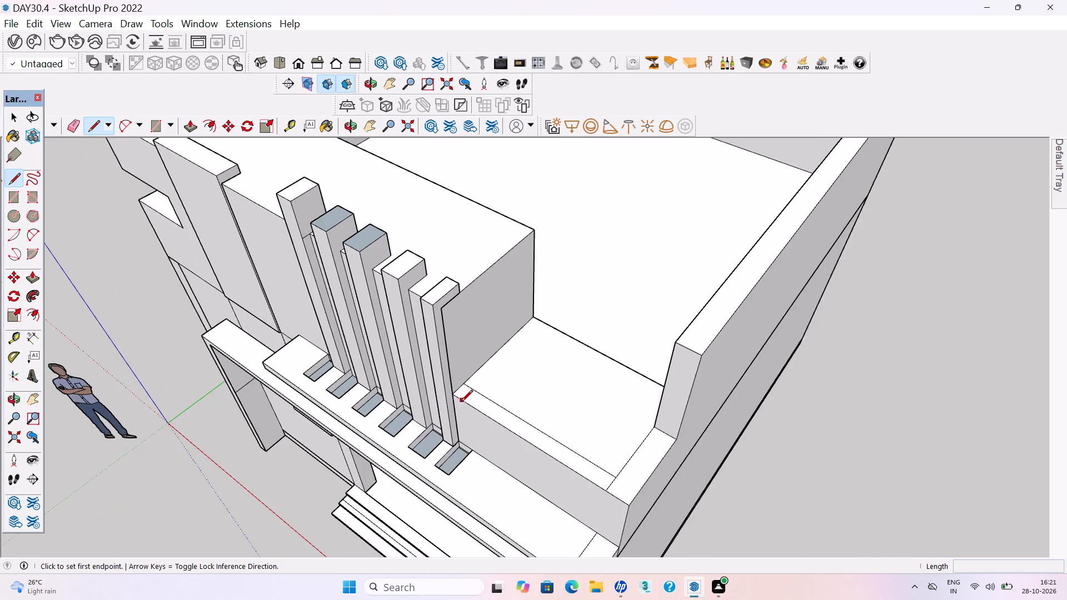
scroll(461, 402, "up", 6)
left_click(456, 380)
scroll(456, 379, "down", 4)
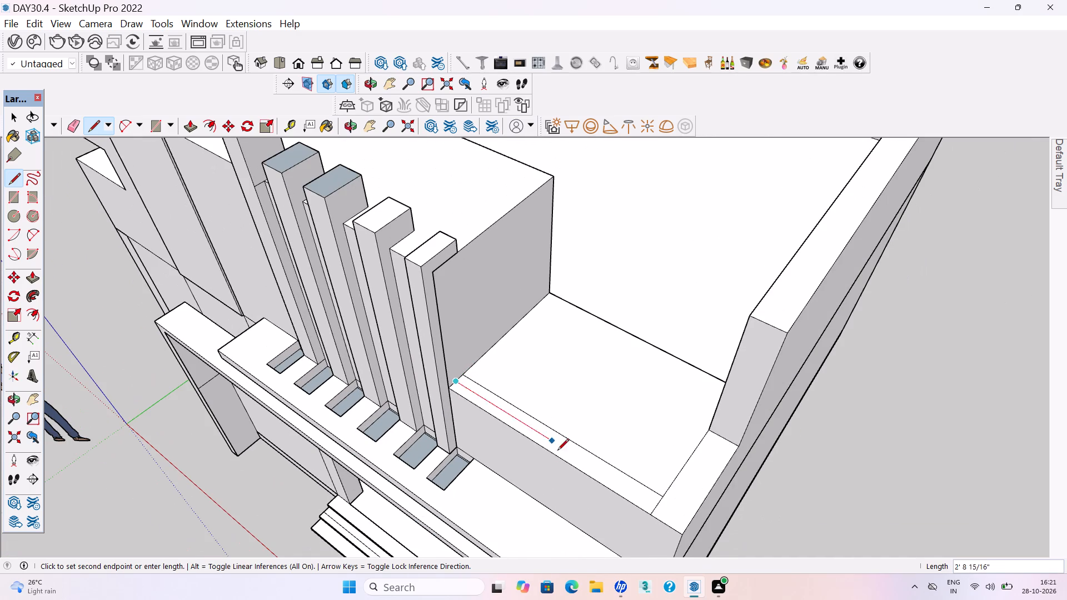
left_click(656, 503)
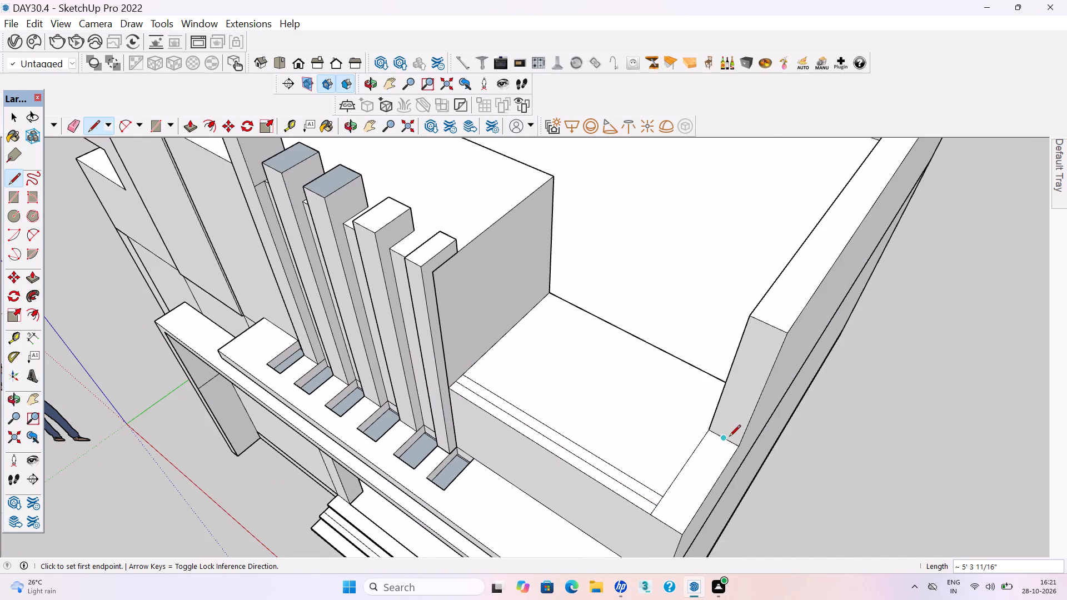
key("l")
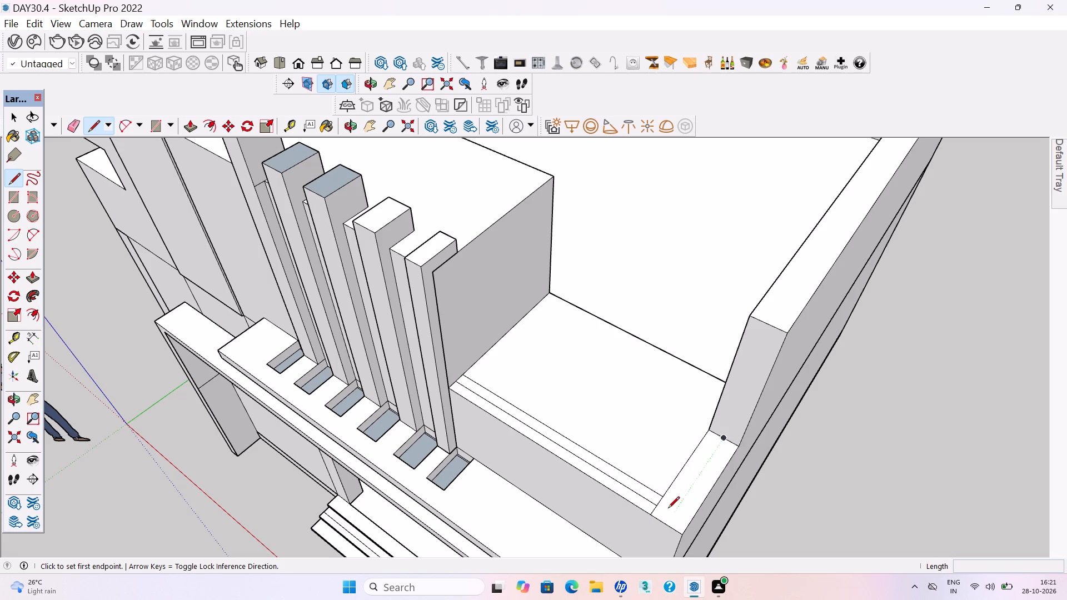
Delete the two short edge segments separating the front strip from the side strip at the ledge's corner.
scroll(662, 513, "up", 7)
key("space")
left_click(645, 507)
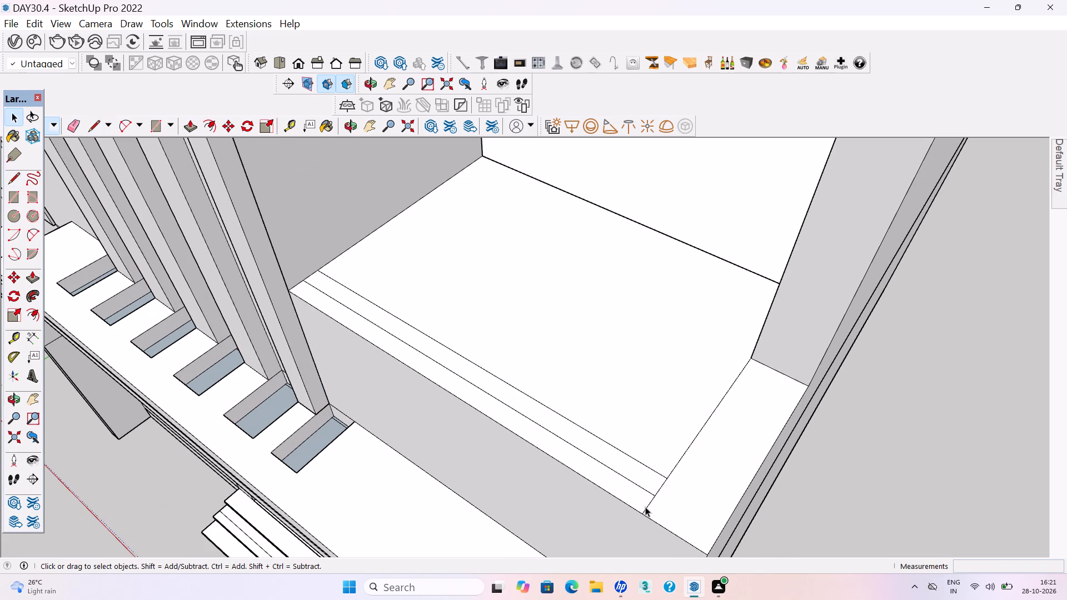
key("Delete")
left_click(660, 488)
key("Delete")
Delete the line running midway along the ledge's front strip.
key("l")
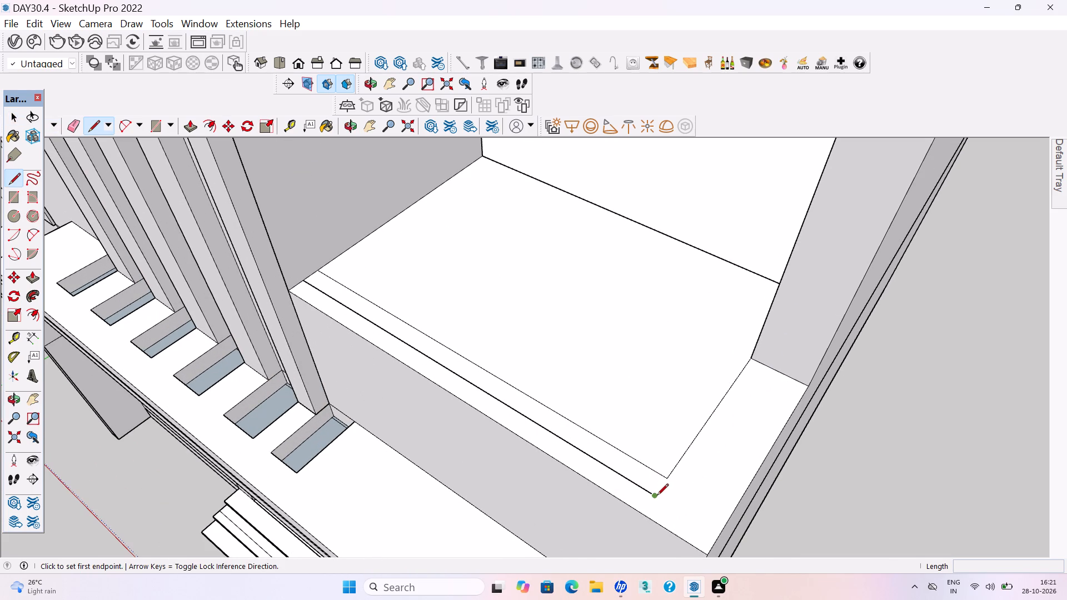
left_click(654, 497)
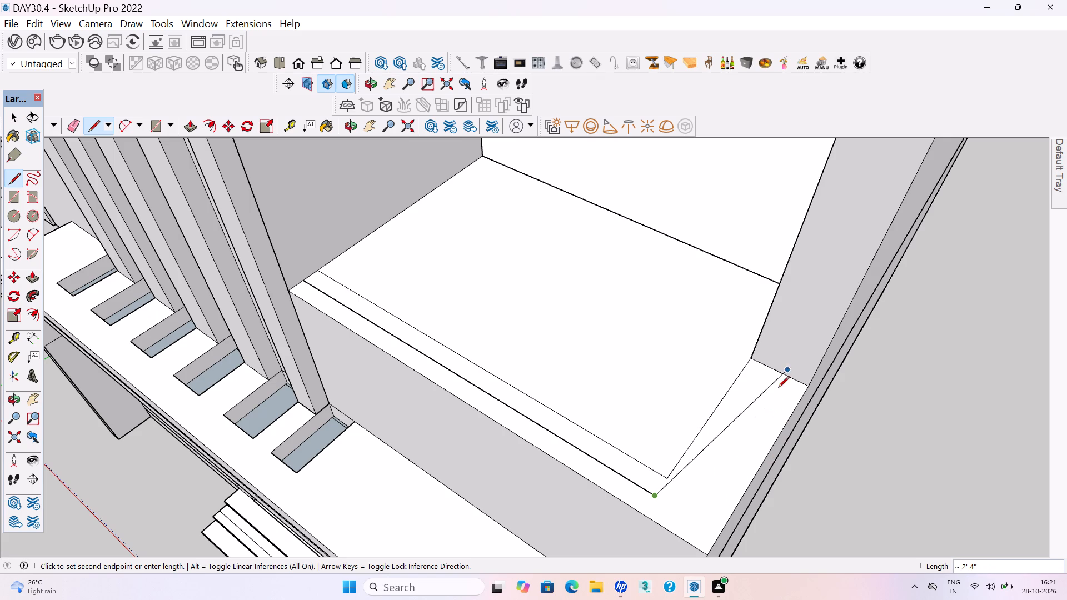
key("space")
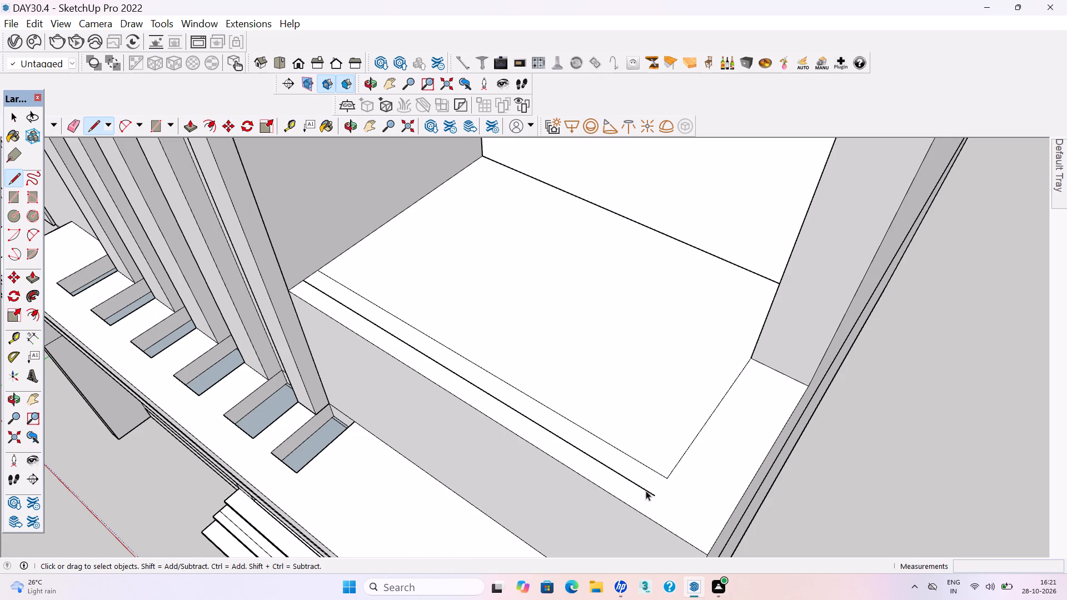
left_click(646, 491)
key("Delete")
Draw an L-shaped centreline along the ledge's front strip from the fin wall, with a side leg about 2' 3 7/16" to the side parapet.
key("l")
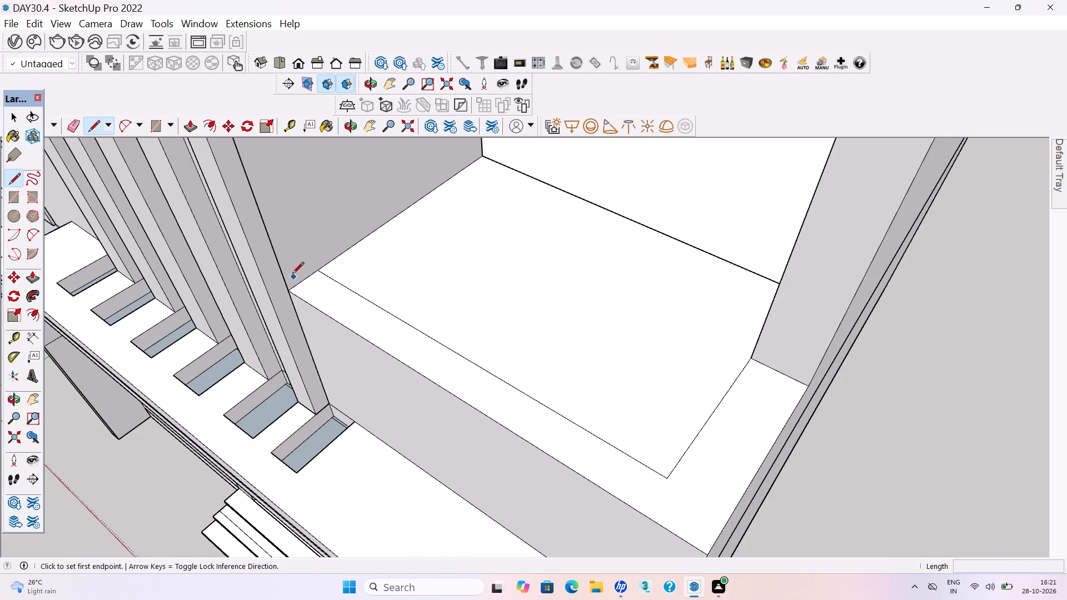
left_click(306, 274)
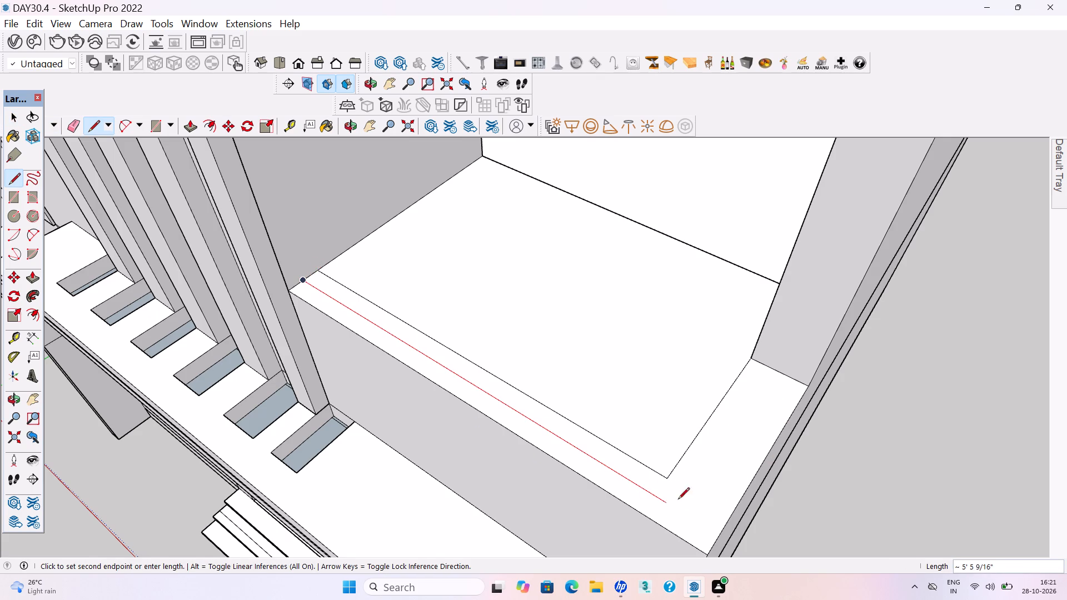
left_click(694, 512)
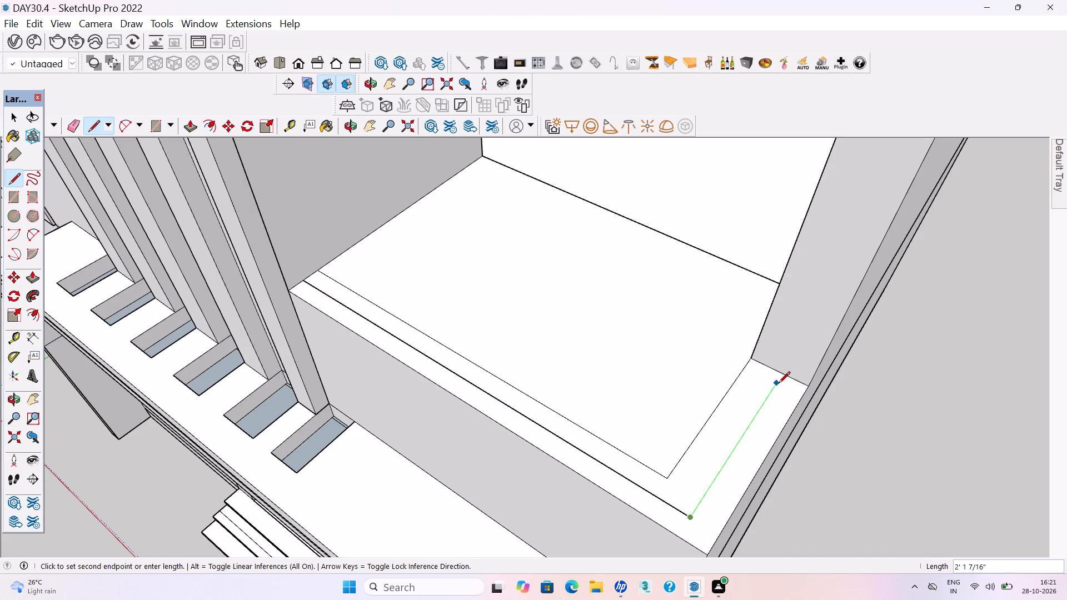
left_click(781, 377)
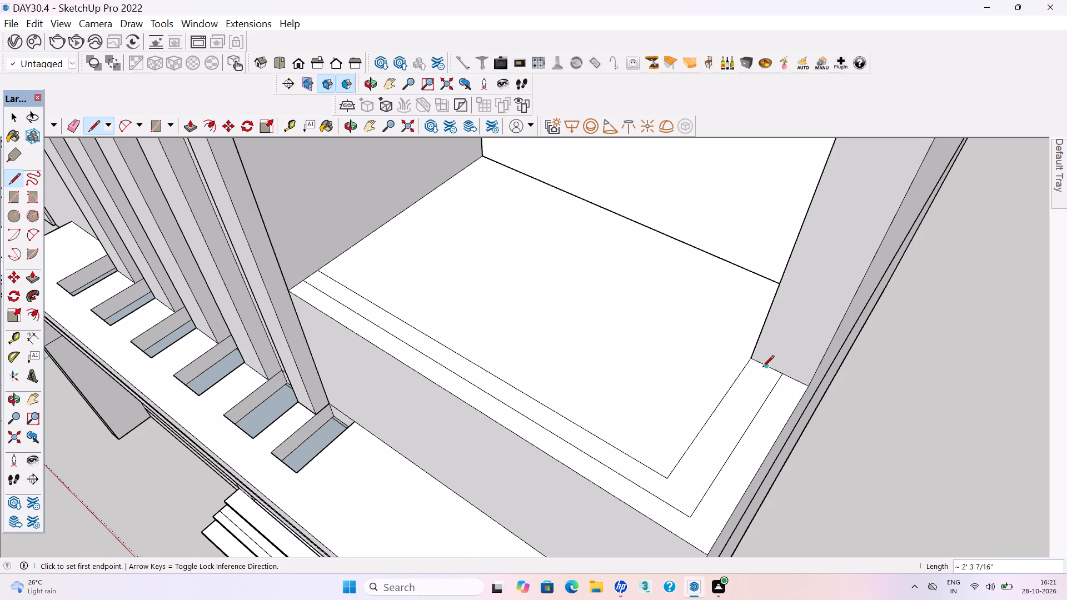
key("space")
scroll(740, 368, "down", 1)
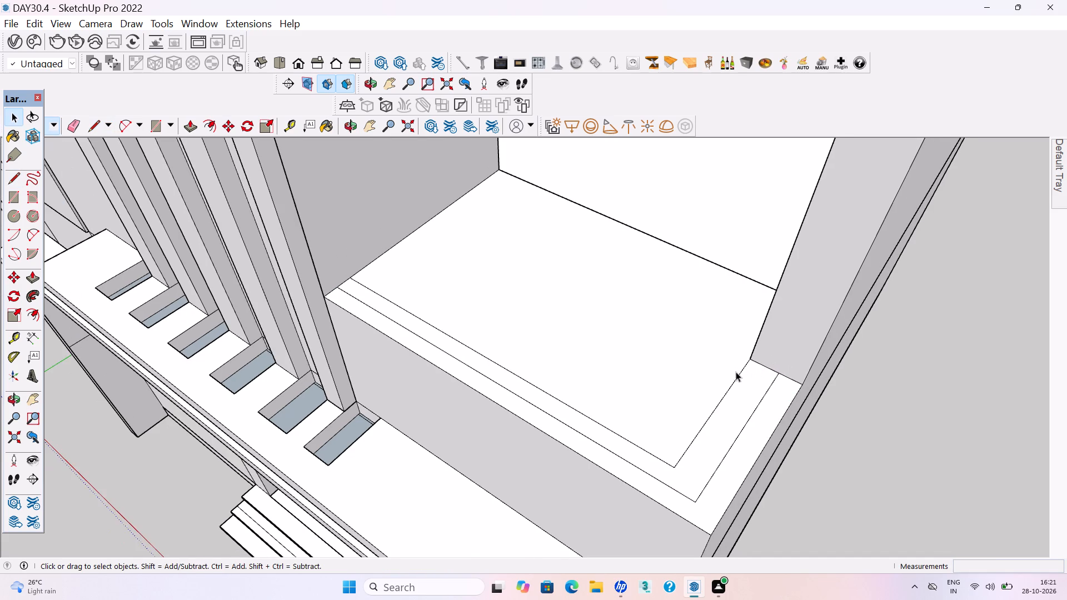
scroll(731, 374, "down", 4)
left_click(842, 477)
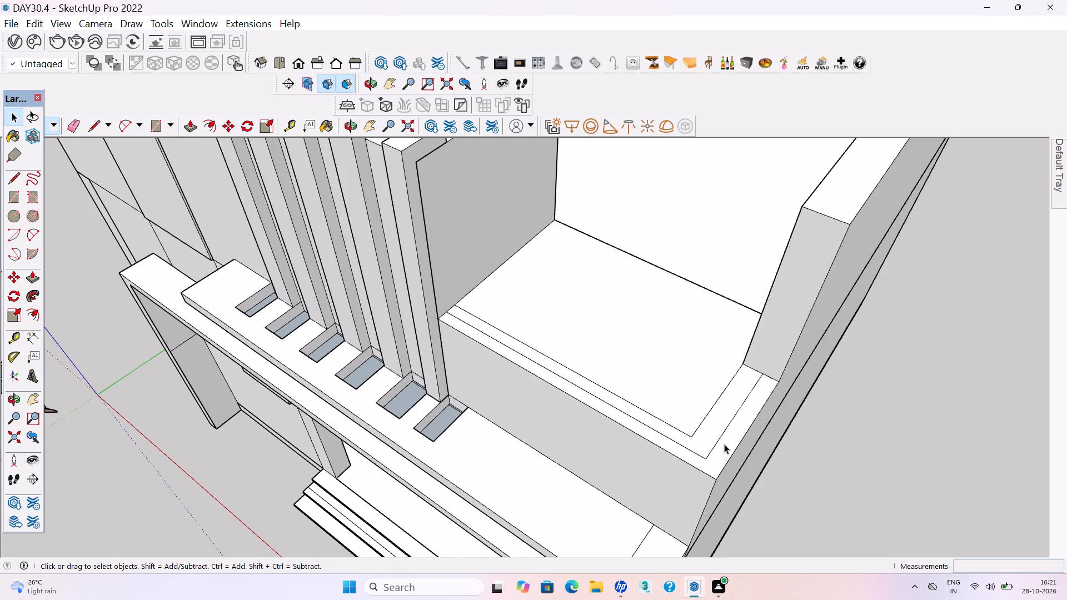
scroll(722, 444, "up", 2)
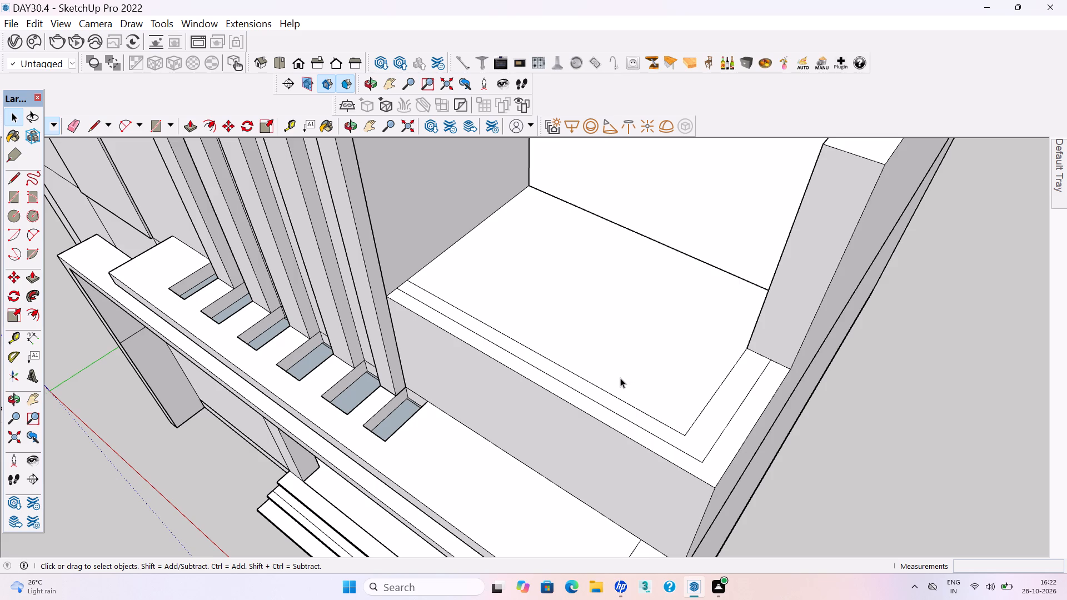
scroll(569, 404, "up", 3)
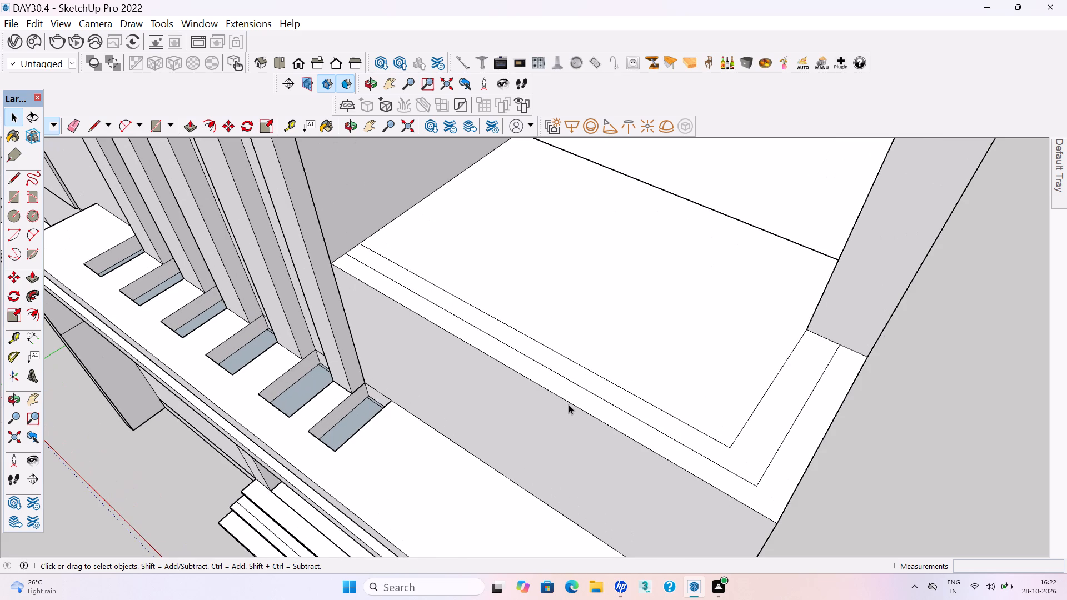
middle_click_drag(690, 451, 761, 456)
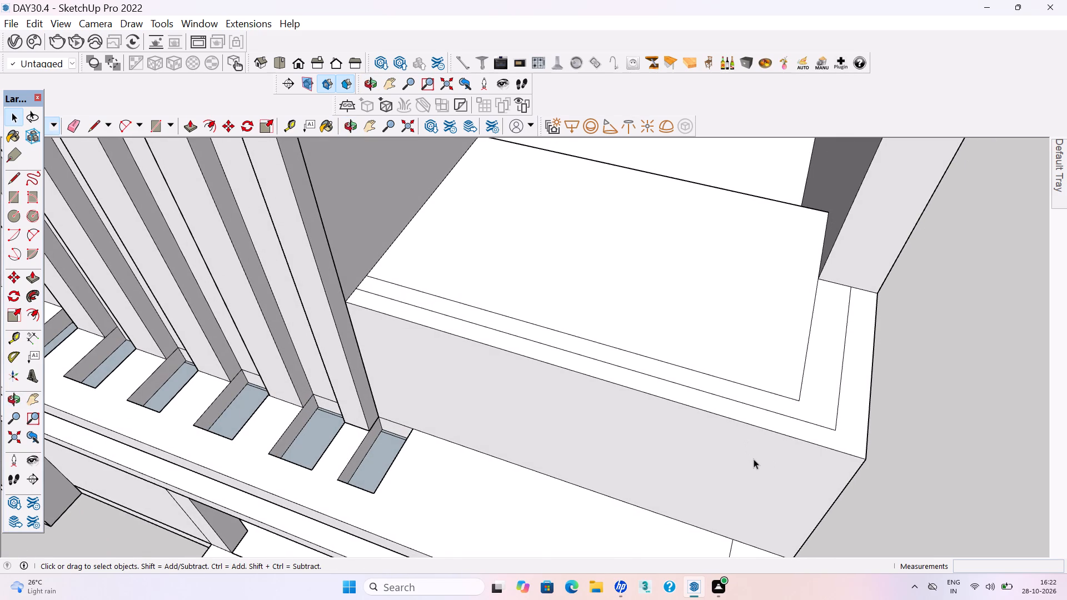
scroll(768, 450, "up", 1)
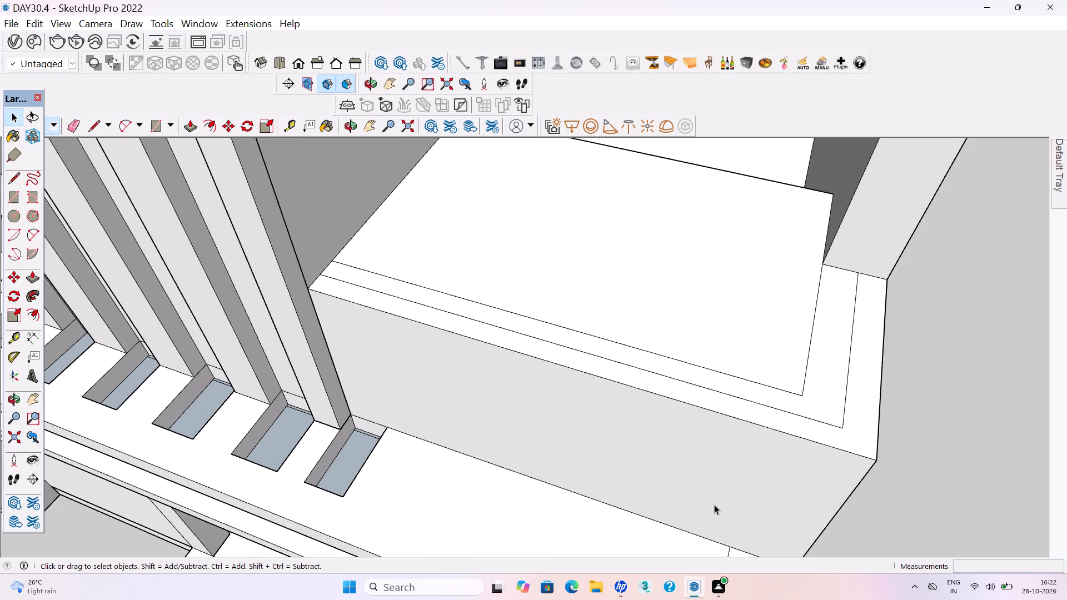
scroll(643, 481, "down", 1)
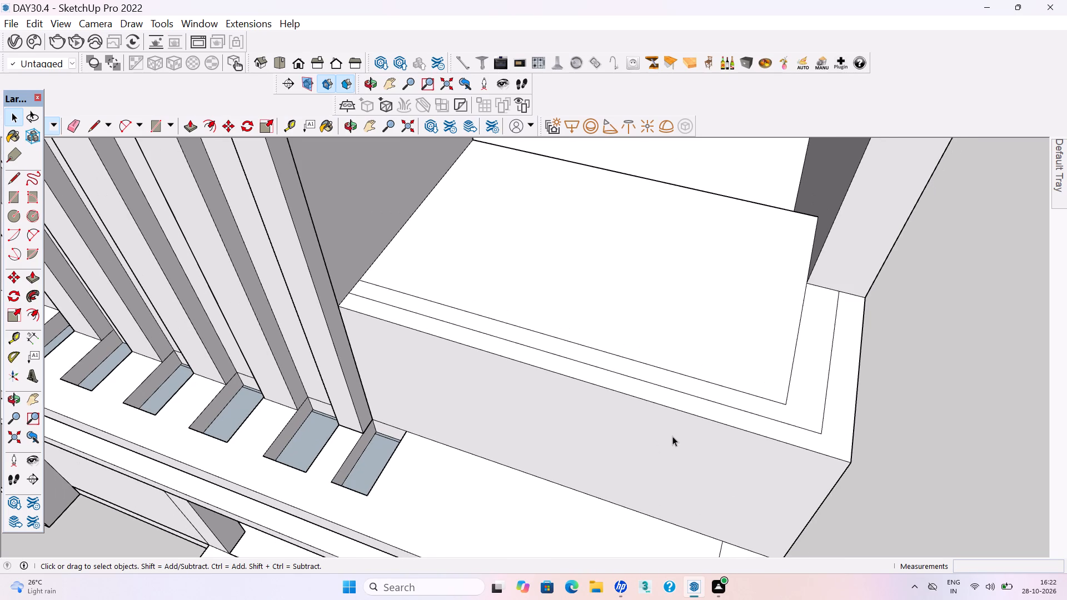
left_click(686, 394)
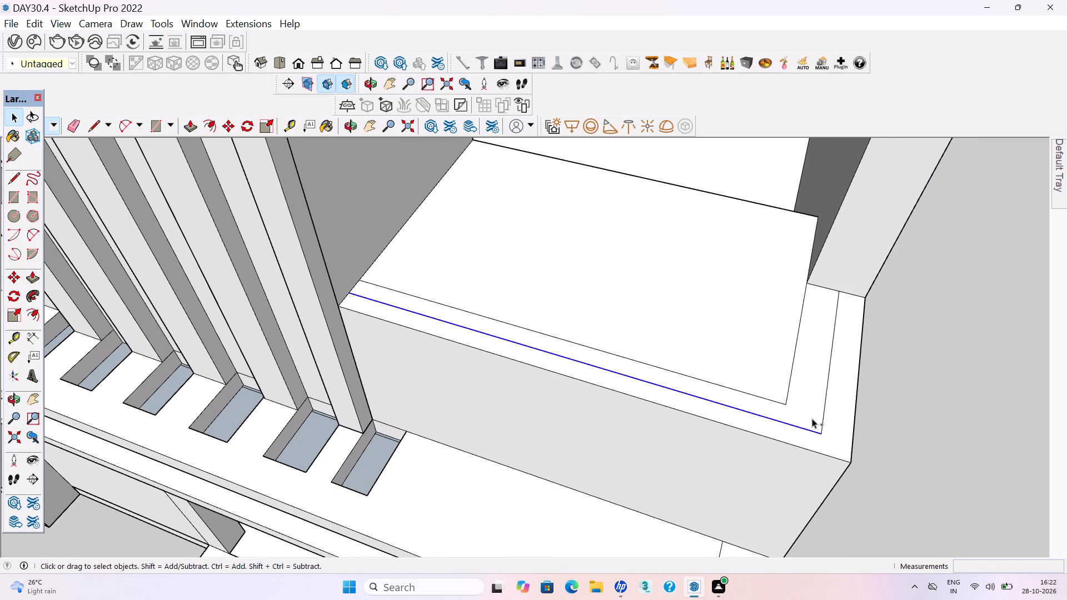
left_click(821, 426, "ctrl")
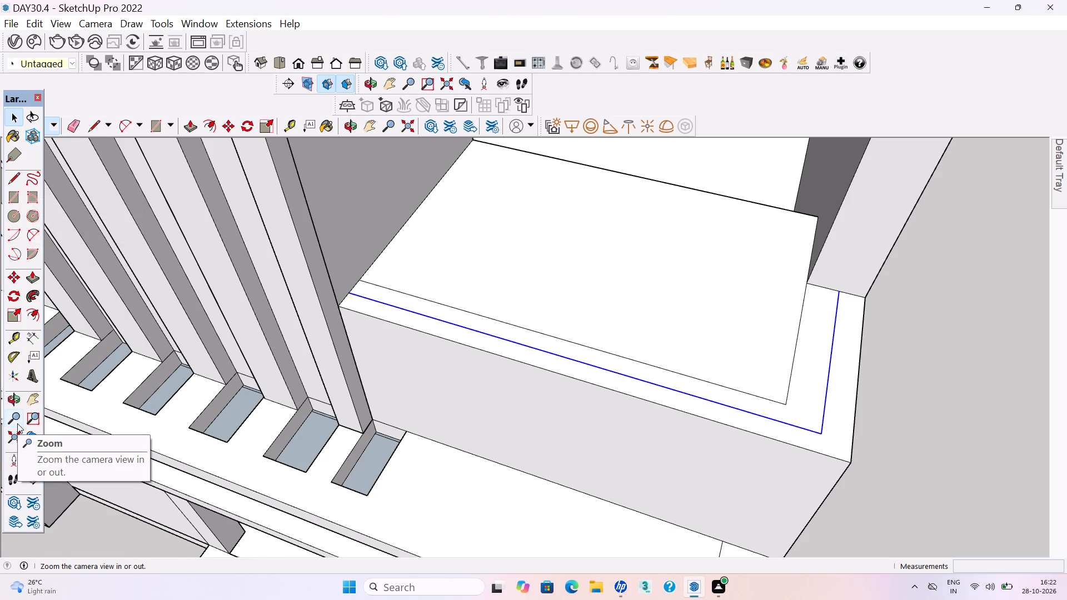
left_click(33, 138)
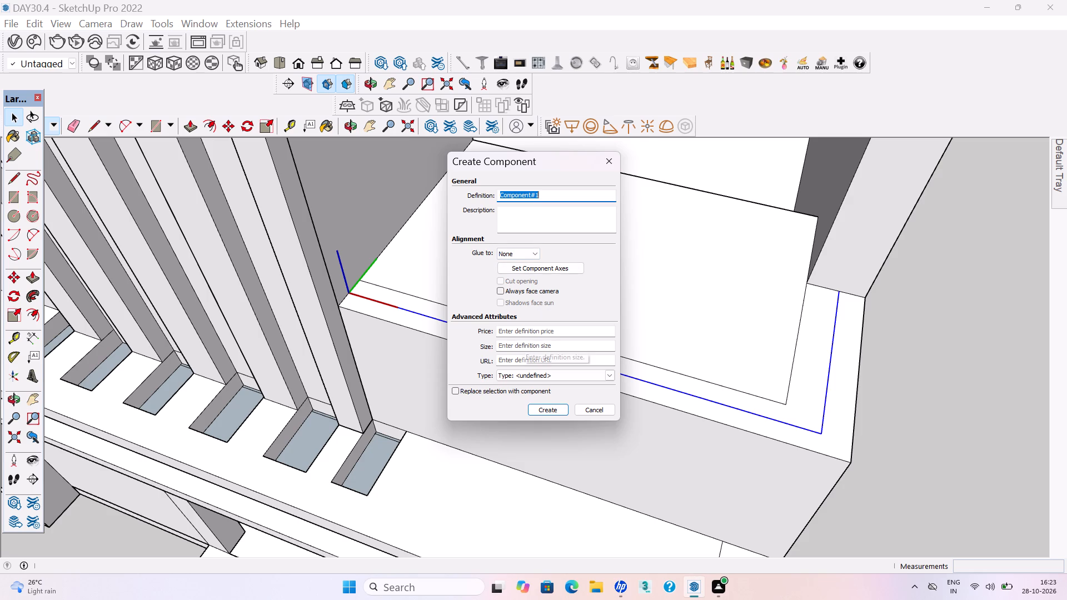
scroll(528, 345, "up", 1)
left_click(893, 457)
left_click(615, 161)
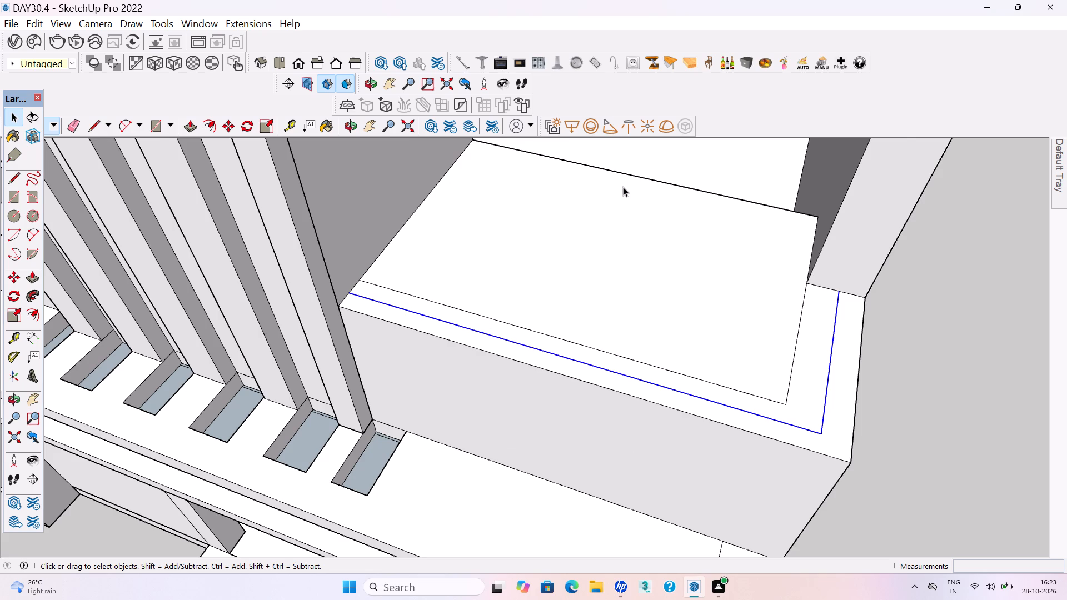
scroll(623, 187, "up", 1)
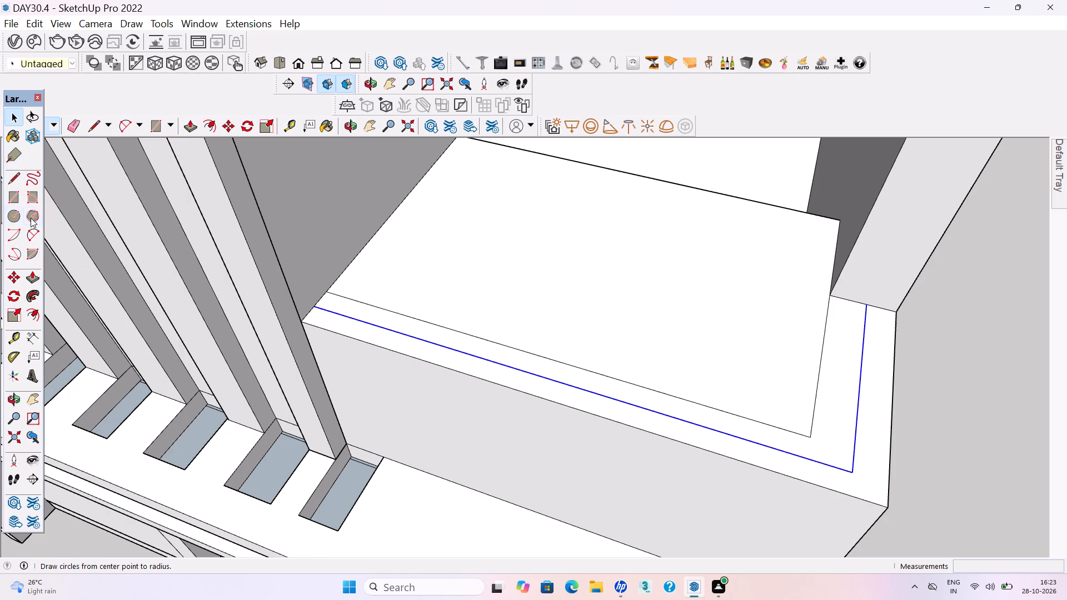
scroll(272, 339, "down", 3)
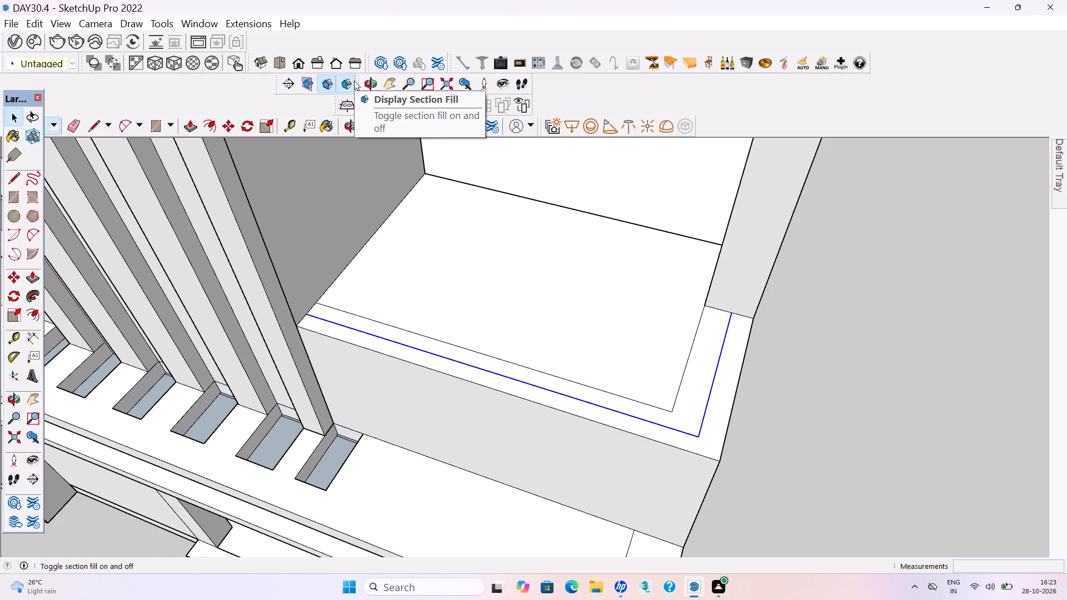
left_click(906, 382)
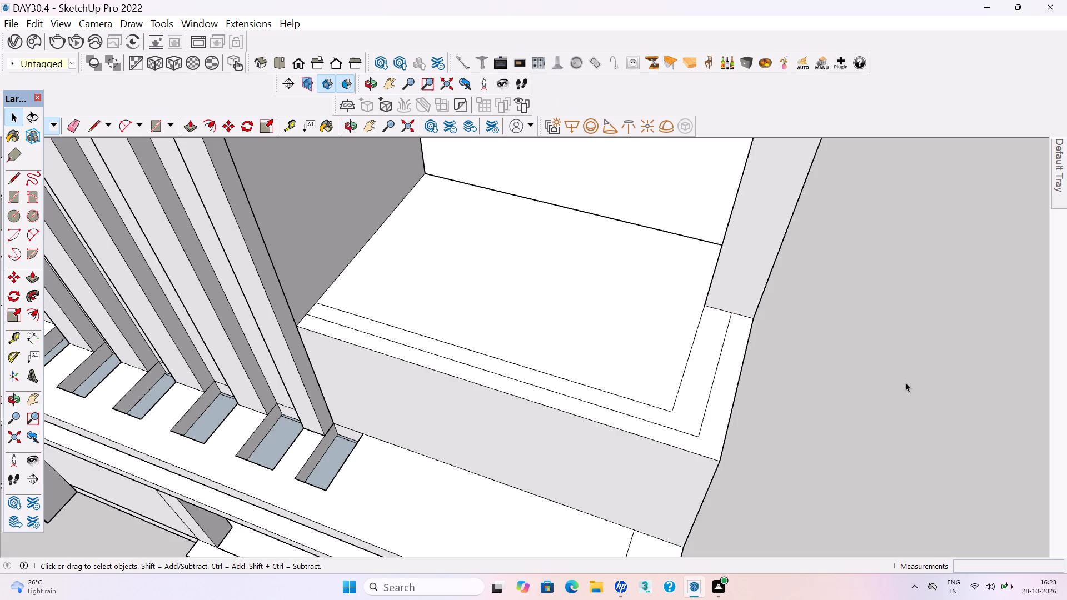
Save the model.
scroll(675, 436, "down", 2)
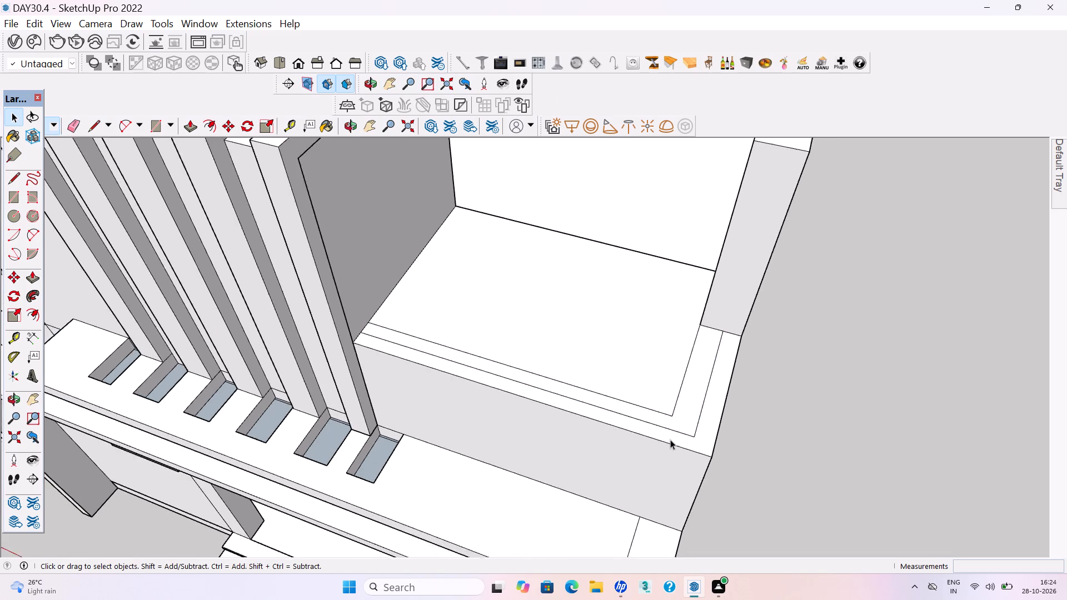
scroll(670, 439, "down", 5)
scroll(742, 390, "down", 6)
middle_click_drag(706, 386, 705, 419)
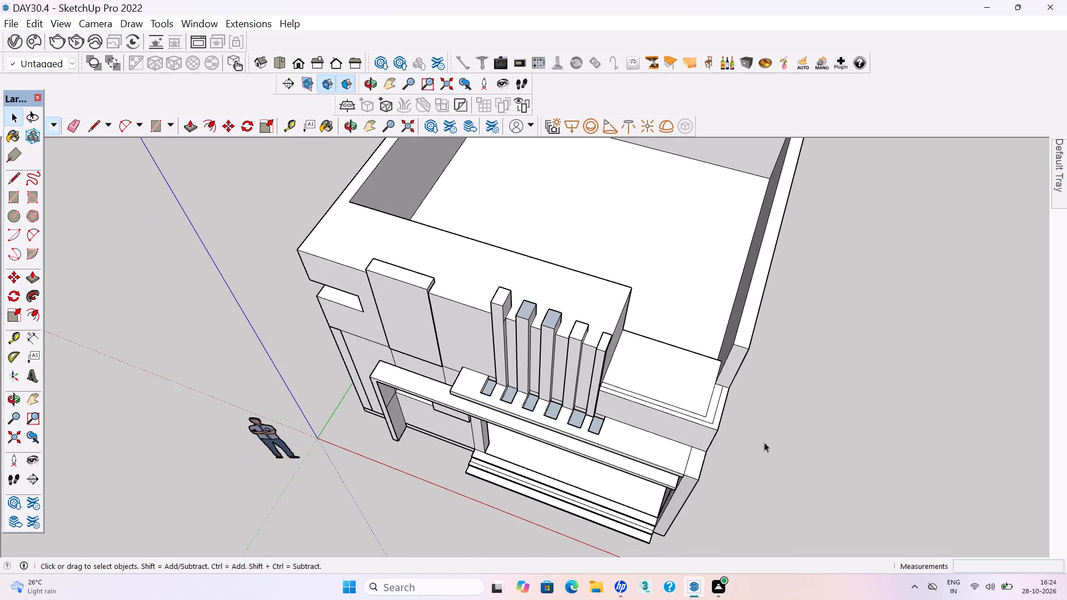
left_click(782, 448)
key("ctrl+s")
key("ctrl+s")
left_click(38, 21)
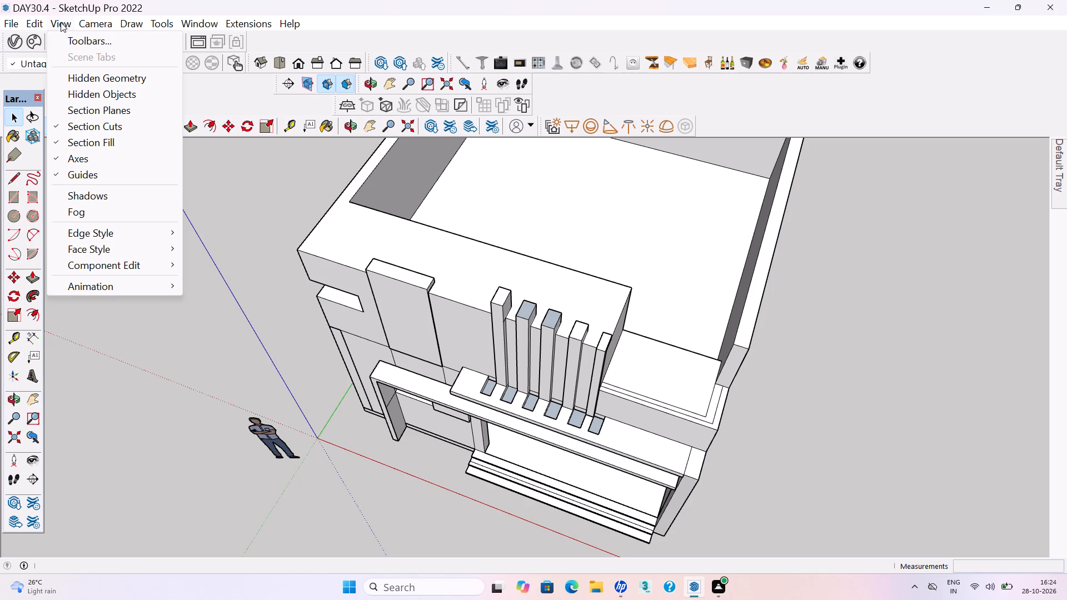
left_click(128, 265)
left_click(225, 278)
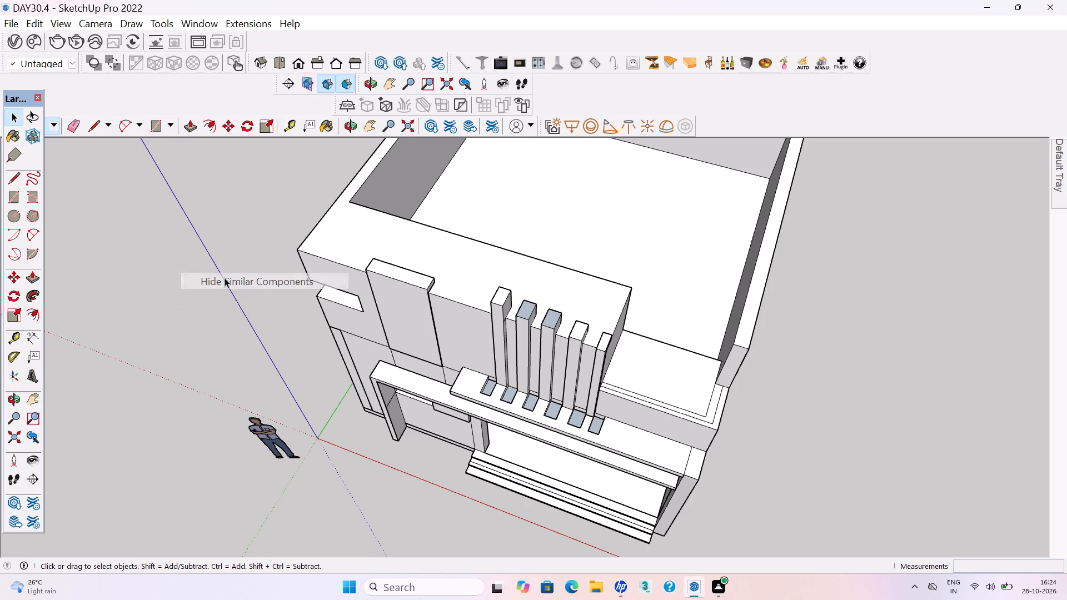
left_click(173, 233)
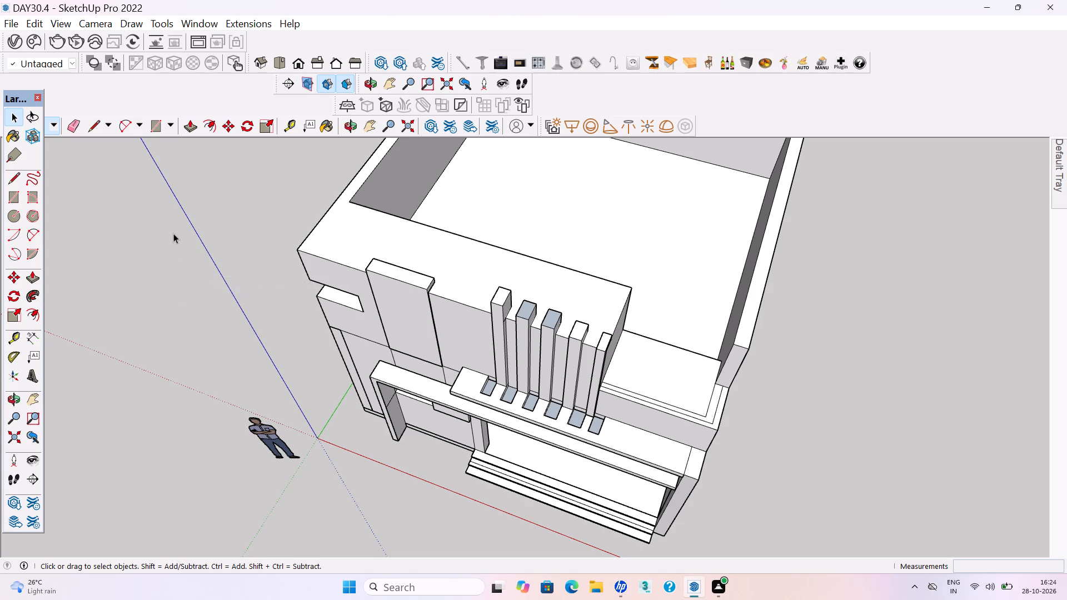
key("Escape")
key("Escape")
Save the model.
key("ctrl+s")
key("ctrl+s")
Examine the whole building from several angles, checking the front facade, the fins and the upper terrace.
scroll(695, 384, "down", 1)
middle_click_drag(707, 403, 771, 342)
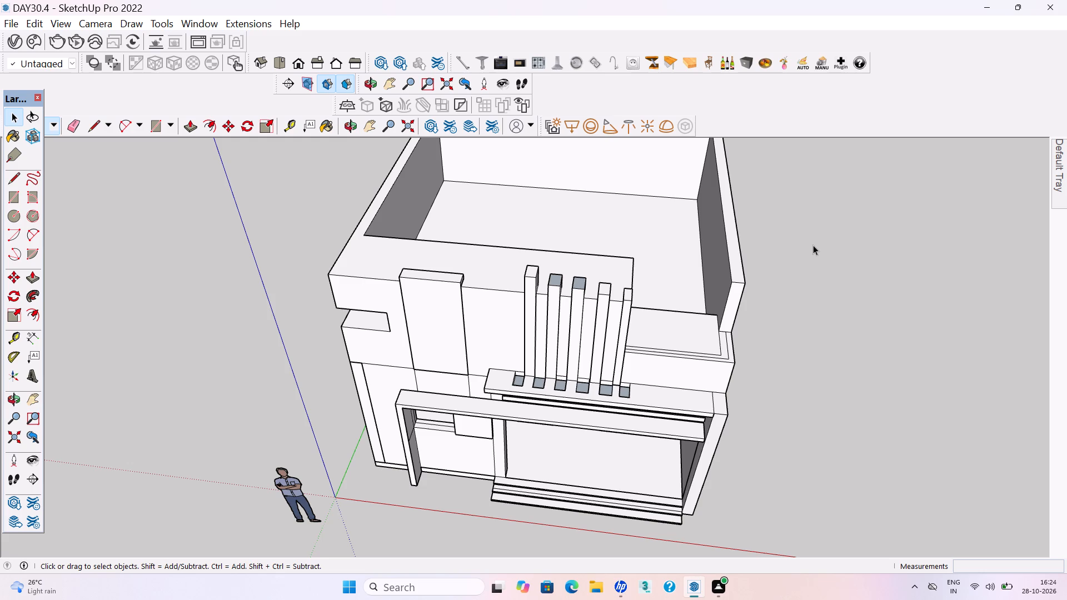
scroll(447, 240, "down", 4)
middle_click_drag(640, 278, 573, 266)
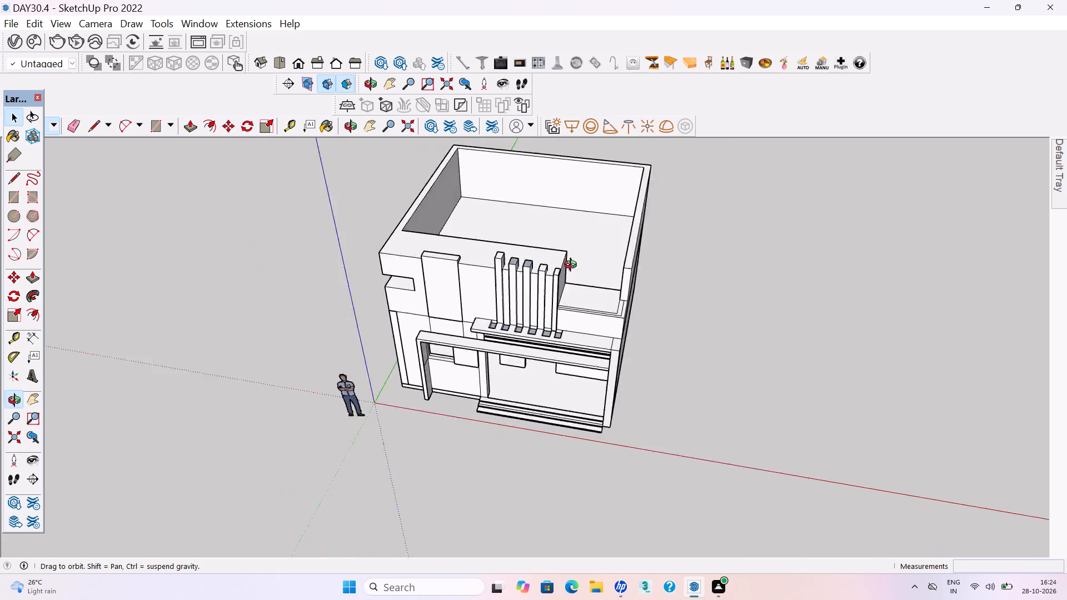
middle_click_drag(573, 266, 481, 251)
scroll(516, 261, "up", 18)
scroll(526, 276, "down", 14)
middle_click_drag(497, 312, 670, 347)
left_click(887, 385)
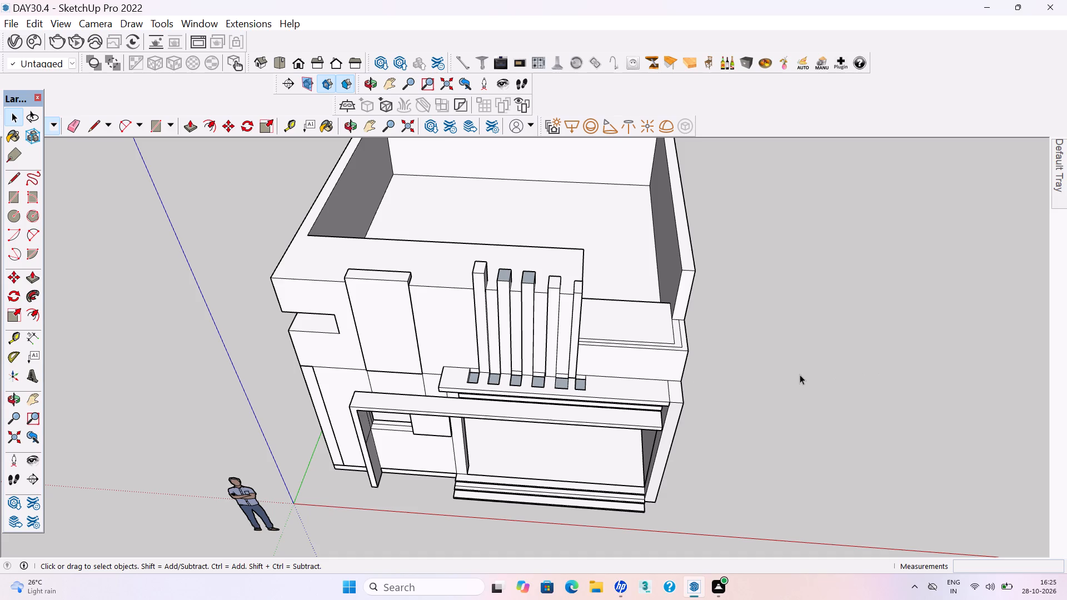
left_click(832, 309)
scroll(834, 318, "down", 9)
middle_click_drag(736, 296, 782, 327)
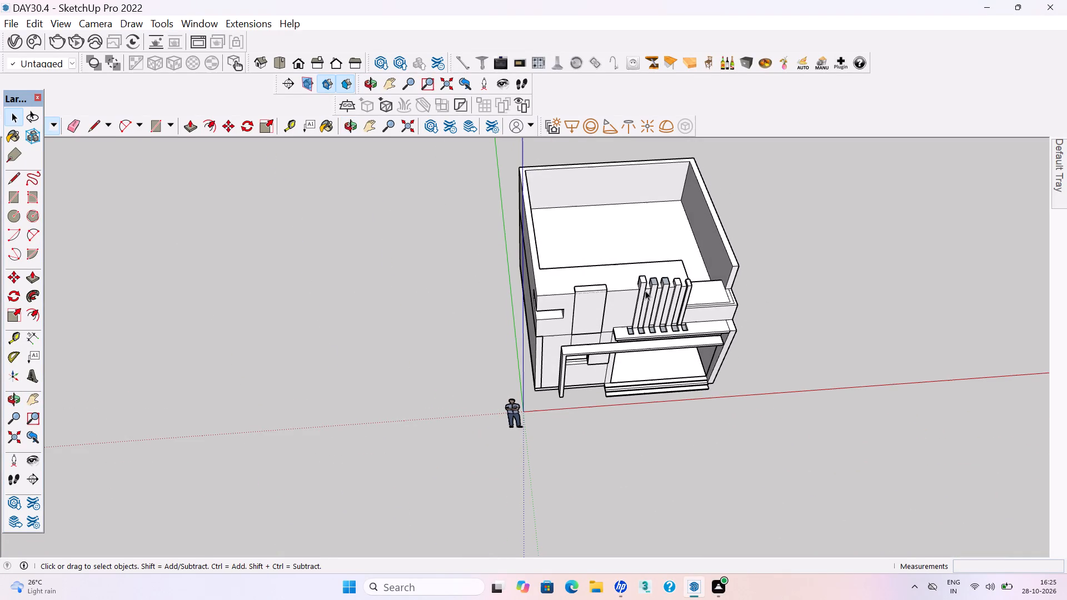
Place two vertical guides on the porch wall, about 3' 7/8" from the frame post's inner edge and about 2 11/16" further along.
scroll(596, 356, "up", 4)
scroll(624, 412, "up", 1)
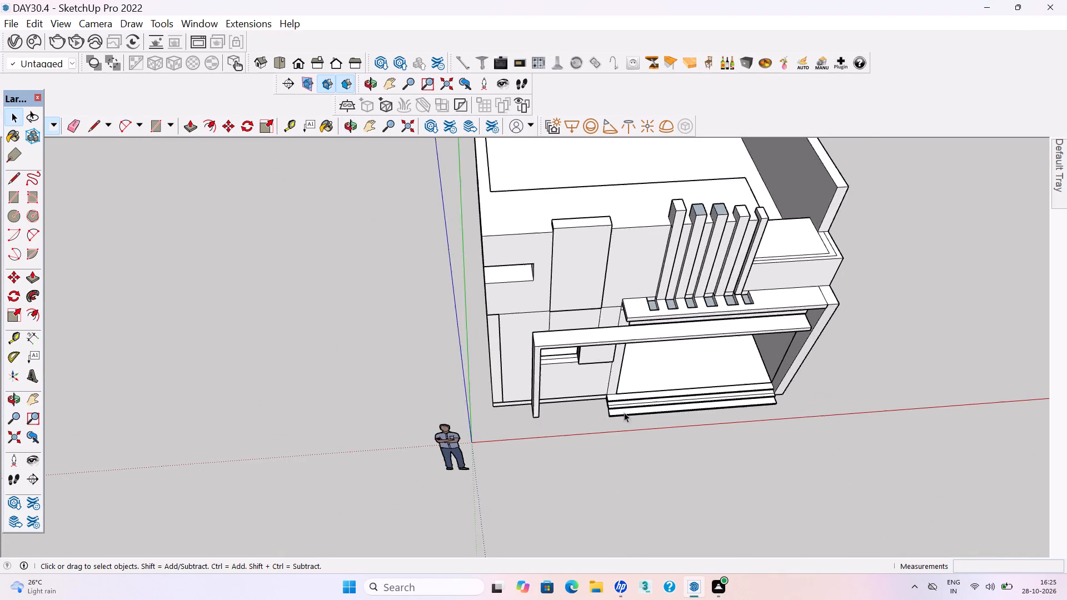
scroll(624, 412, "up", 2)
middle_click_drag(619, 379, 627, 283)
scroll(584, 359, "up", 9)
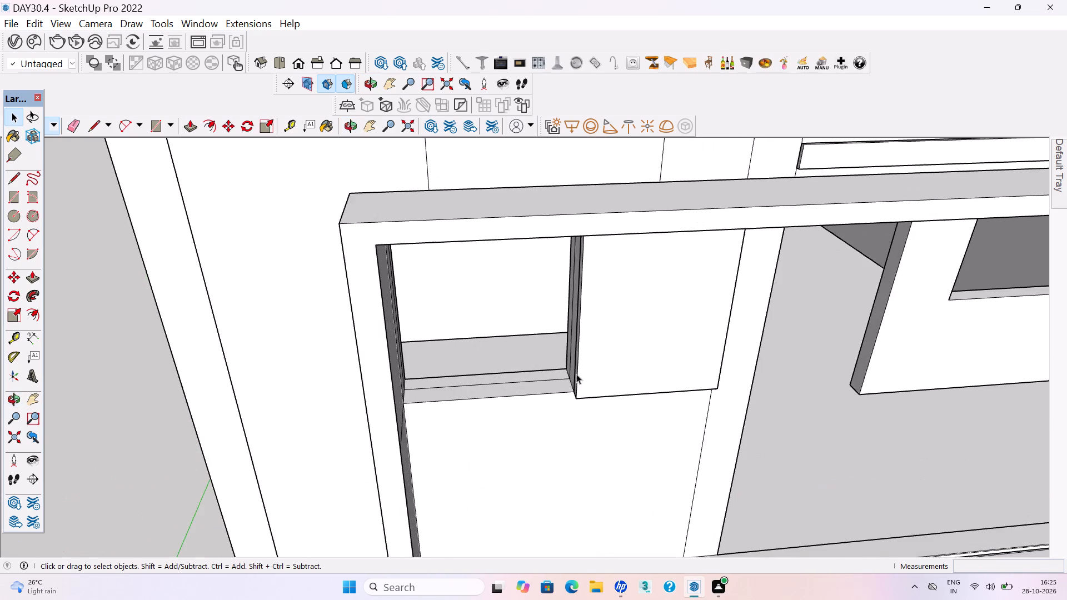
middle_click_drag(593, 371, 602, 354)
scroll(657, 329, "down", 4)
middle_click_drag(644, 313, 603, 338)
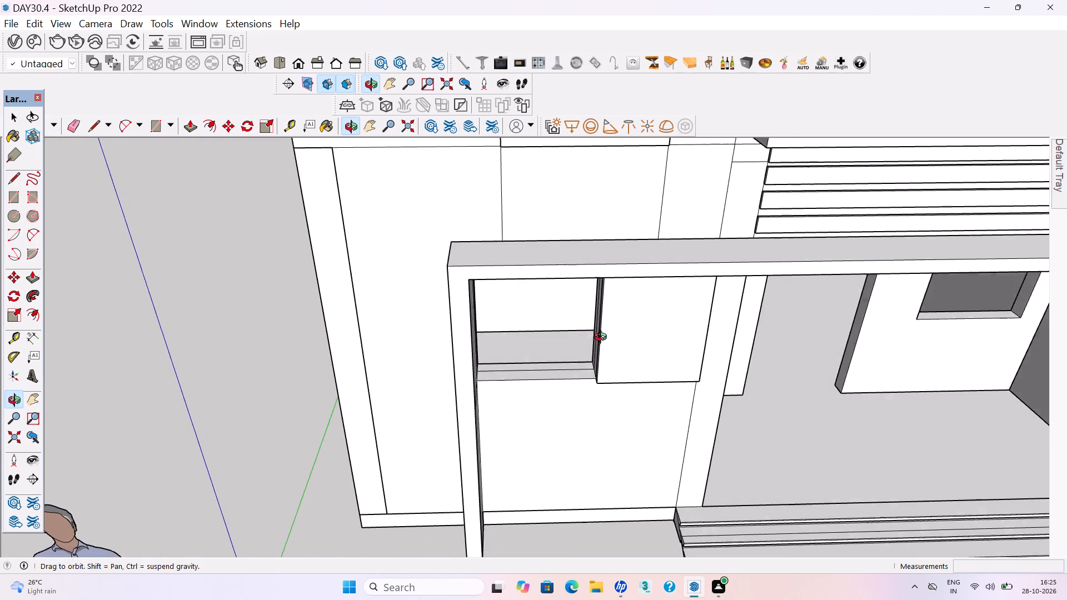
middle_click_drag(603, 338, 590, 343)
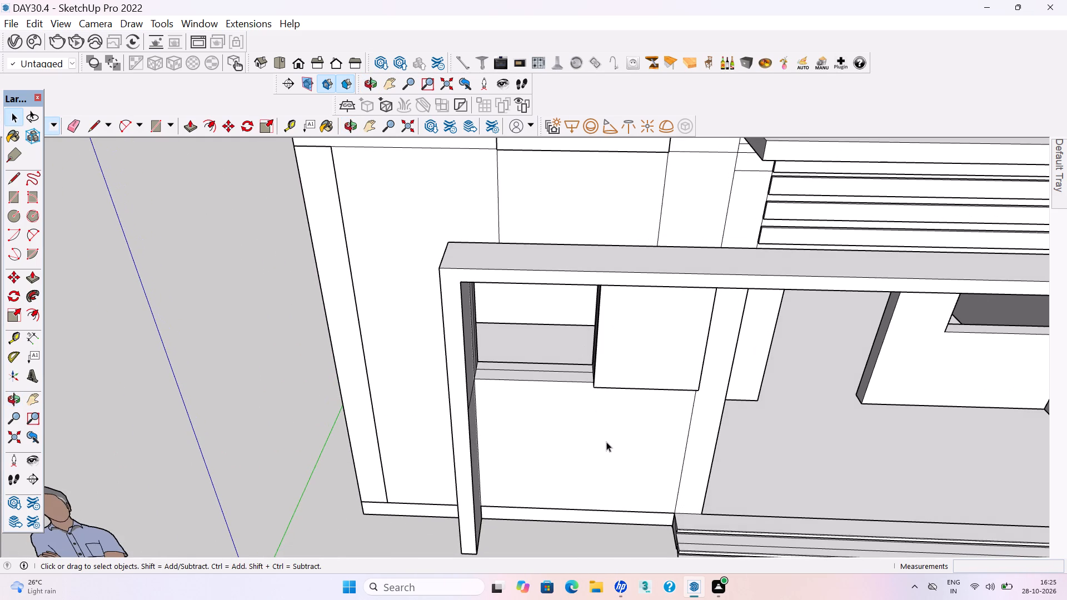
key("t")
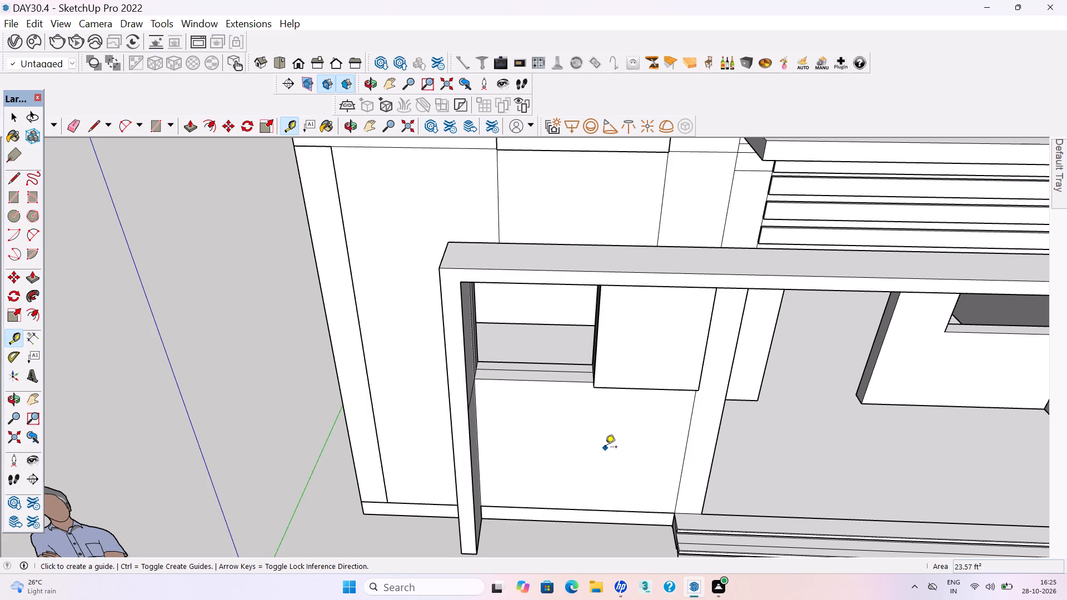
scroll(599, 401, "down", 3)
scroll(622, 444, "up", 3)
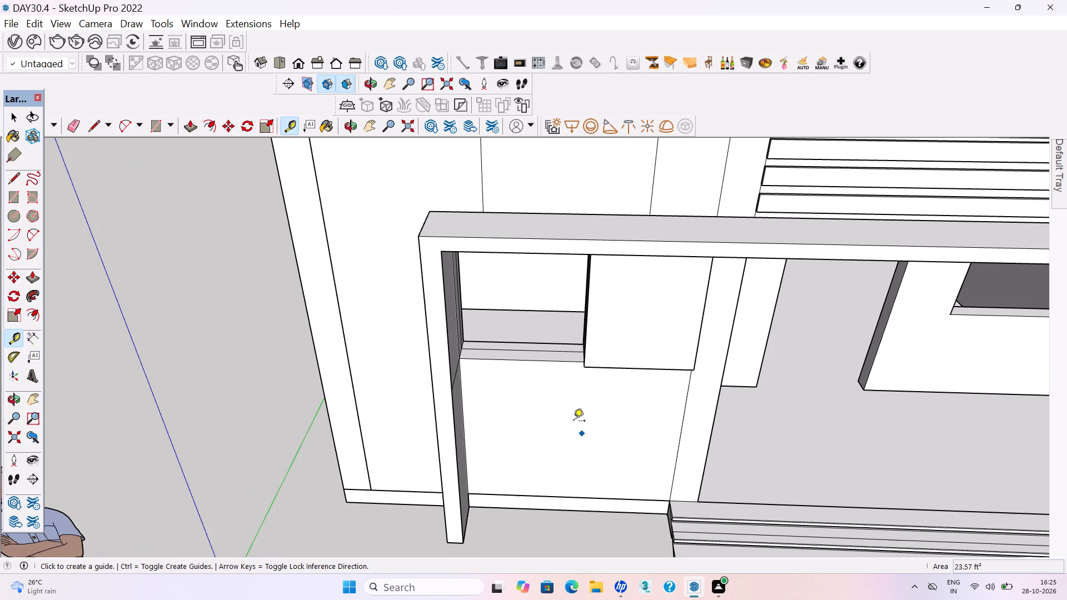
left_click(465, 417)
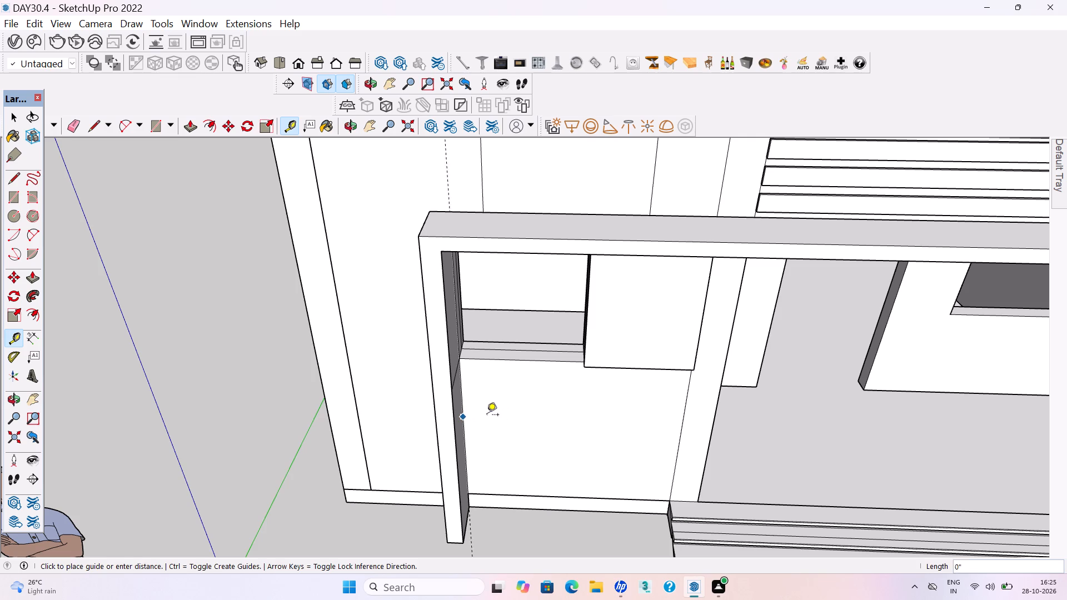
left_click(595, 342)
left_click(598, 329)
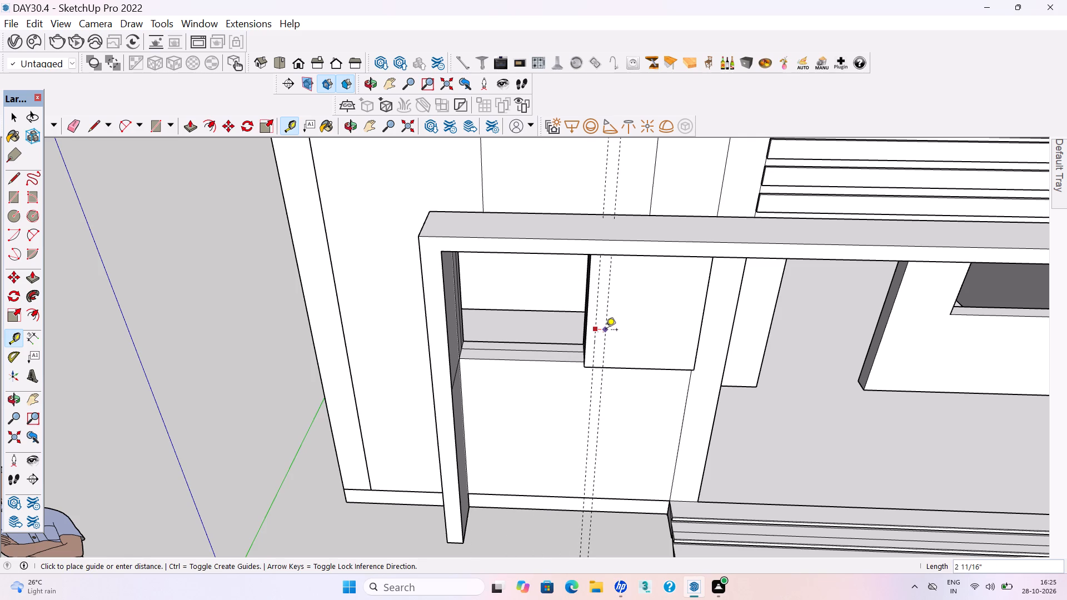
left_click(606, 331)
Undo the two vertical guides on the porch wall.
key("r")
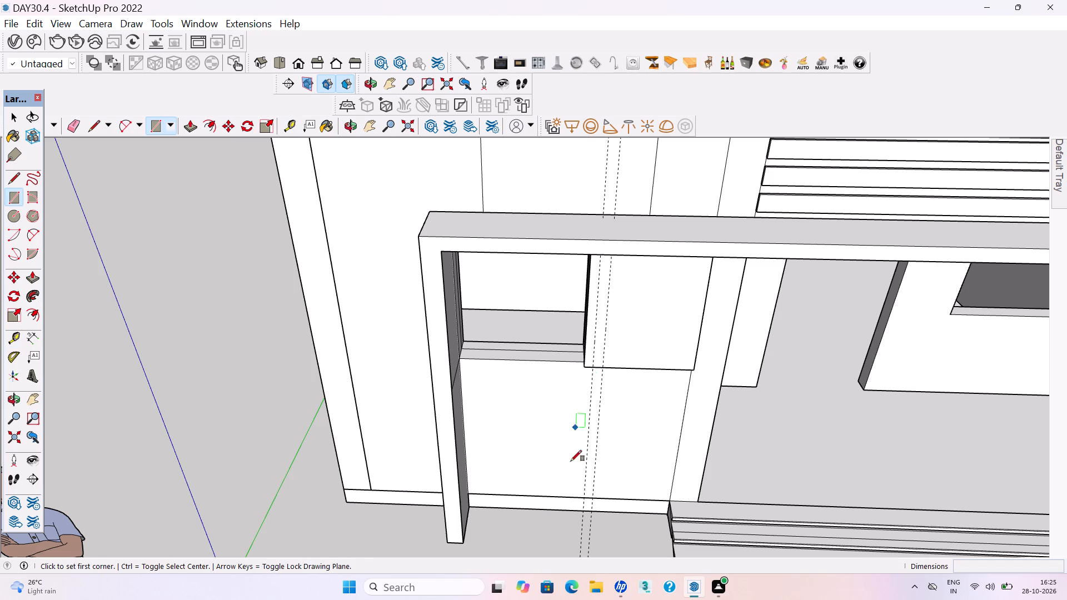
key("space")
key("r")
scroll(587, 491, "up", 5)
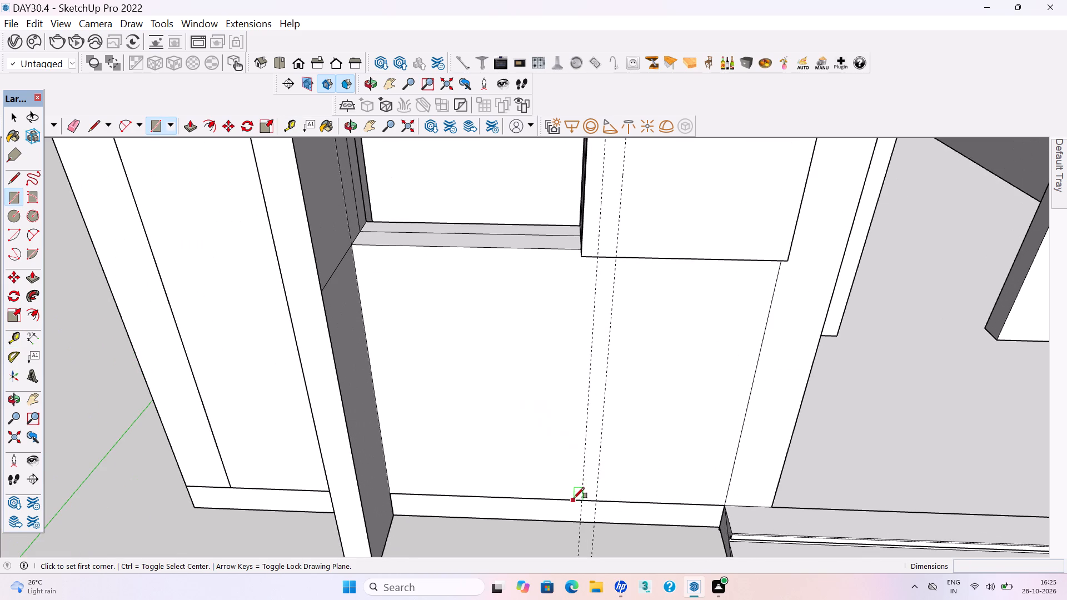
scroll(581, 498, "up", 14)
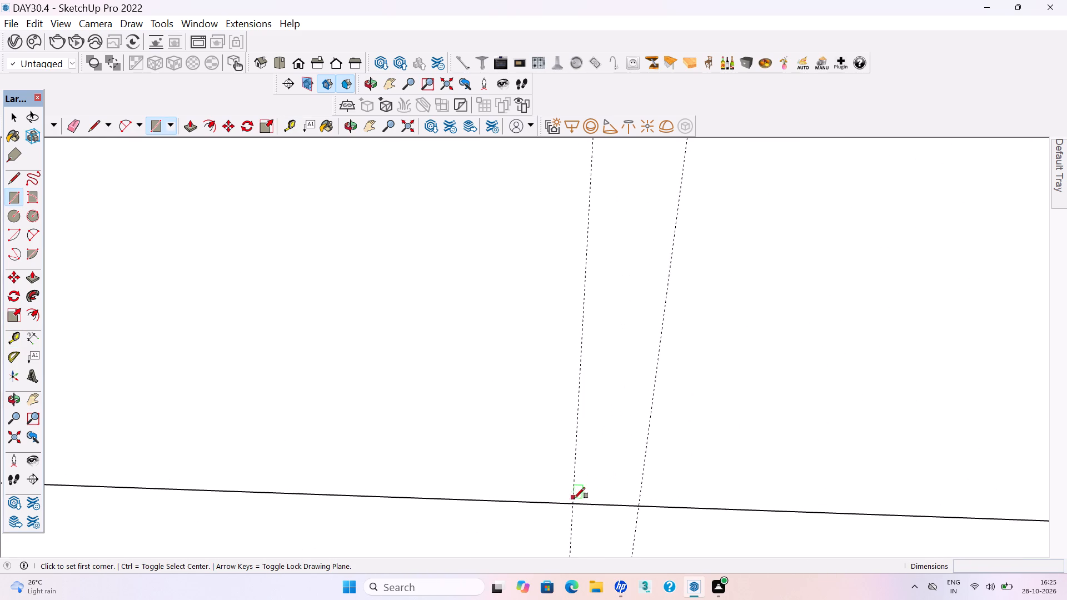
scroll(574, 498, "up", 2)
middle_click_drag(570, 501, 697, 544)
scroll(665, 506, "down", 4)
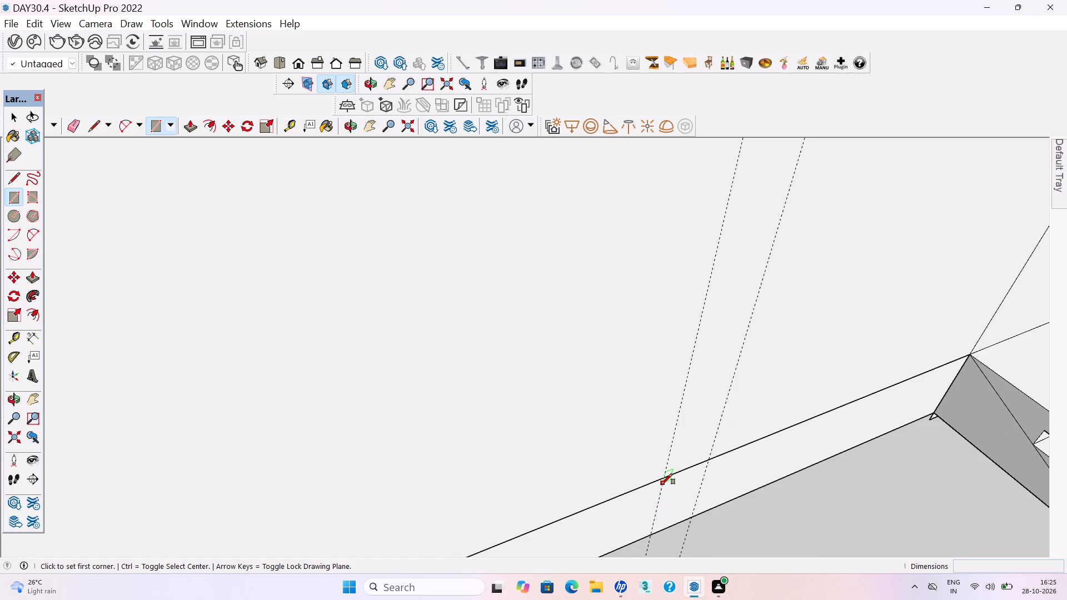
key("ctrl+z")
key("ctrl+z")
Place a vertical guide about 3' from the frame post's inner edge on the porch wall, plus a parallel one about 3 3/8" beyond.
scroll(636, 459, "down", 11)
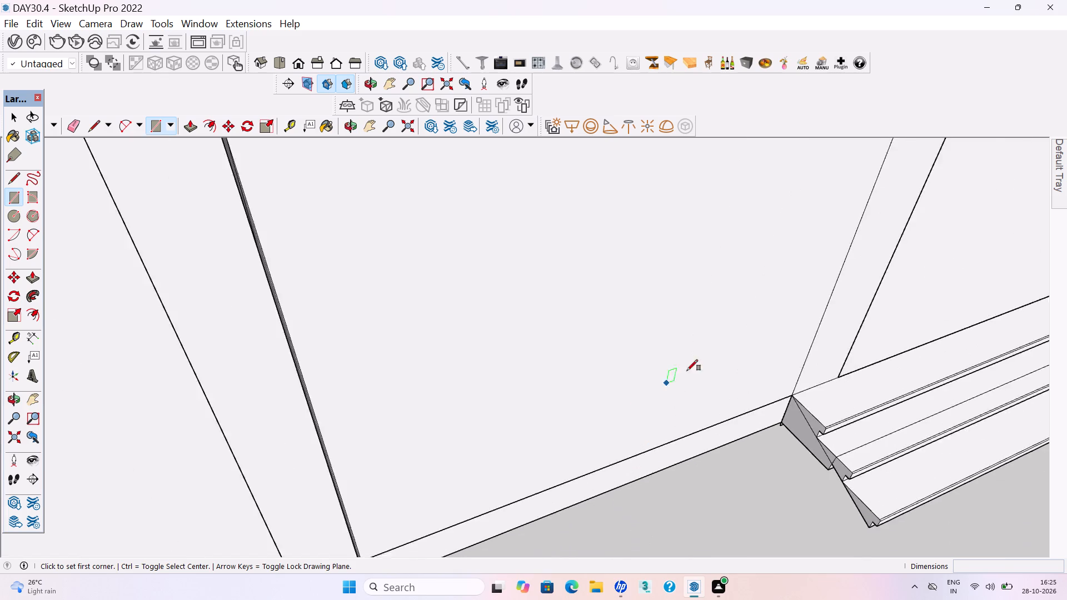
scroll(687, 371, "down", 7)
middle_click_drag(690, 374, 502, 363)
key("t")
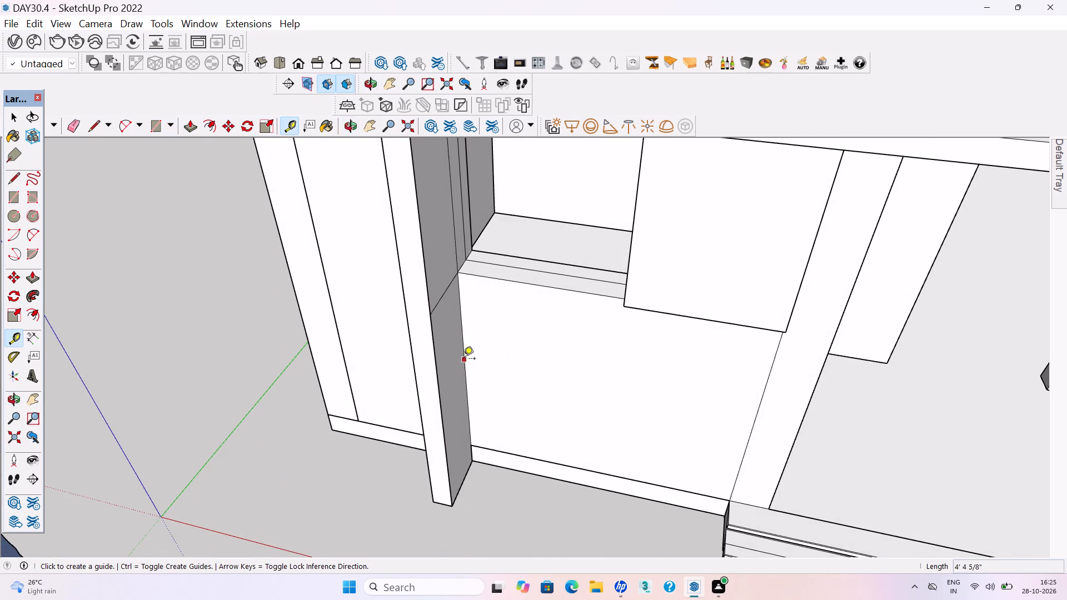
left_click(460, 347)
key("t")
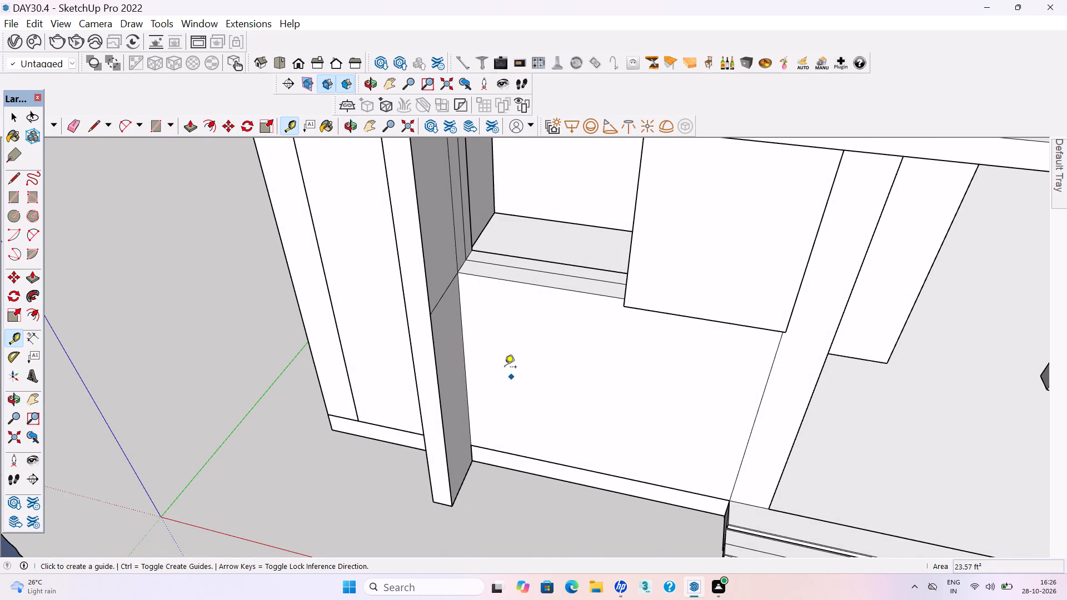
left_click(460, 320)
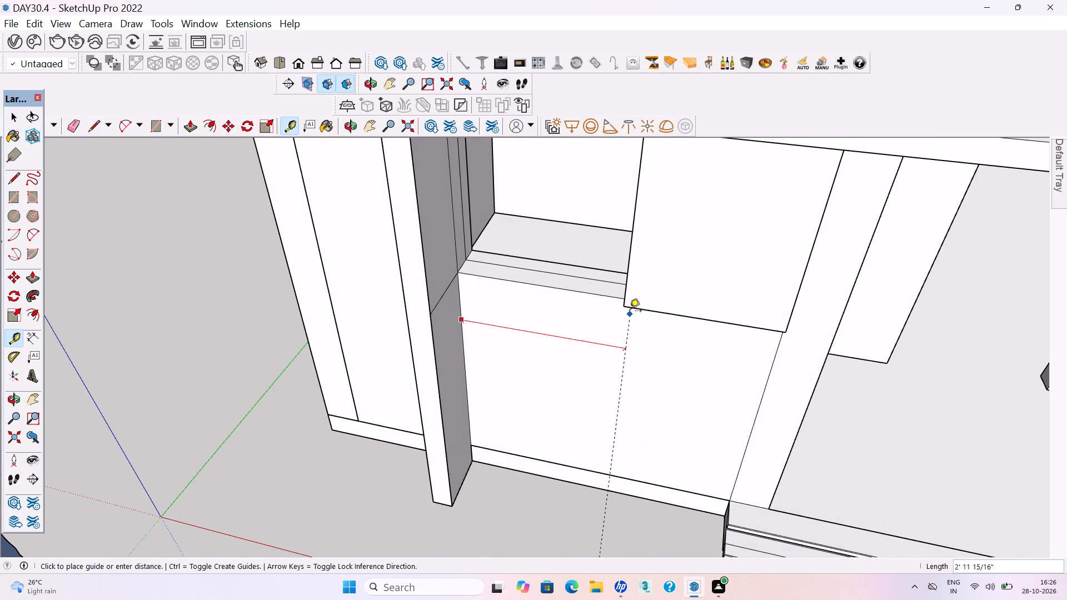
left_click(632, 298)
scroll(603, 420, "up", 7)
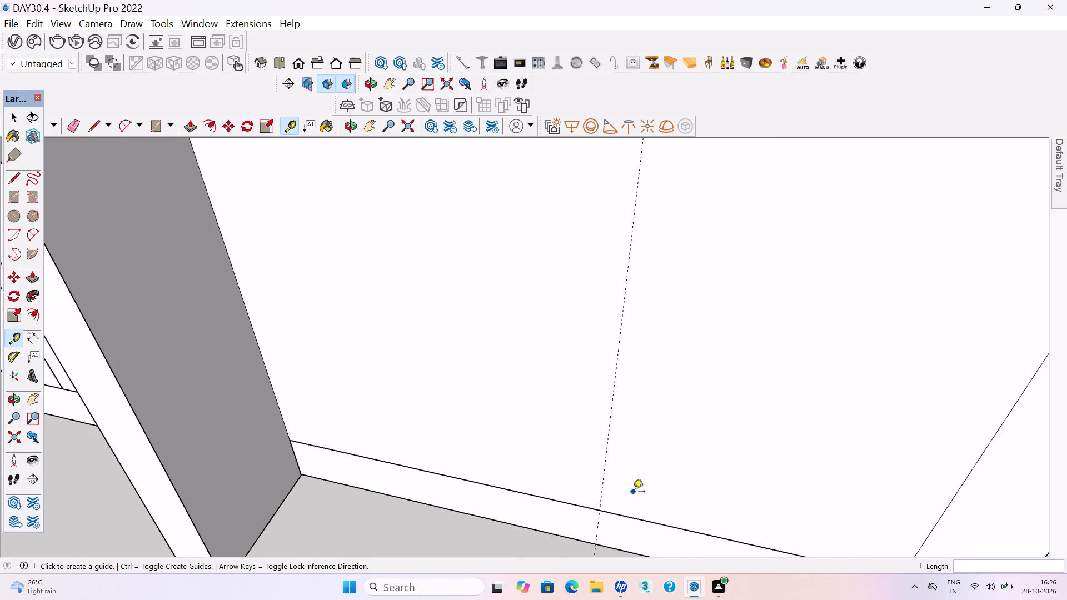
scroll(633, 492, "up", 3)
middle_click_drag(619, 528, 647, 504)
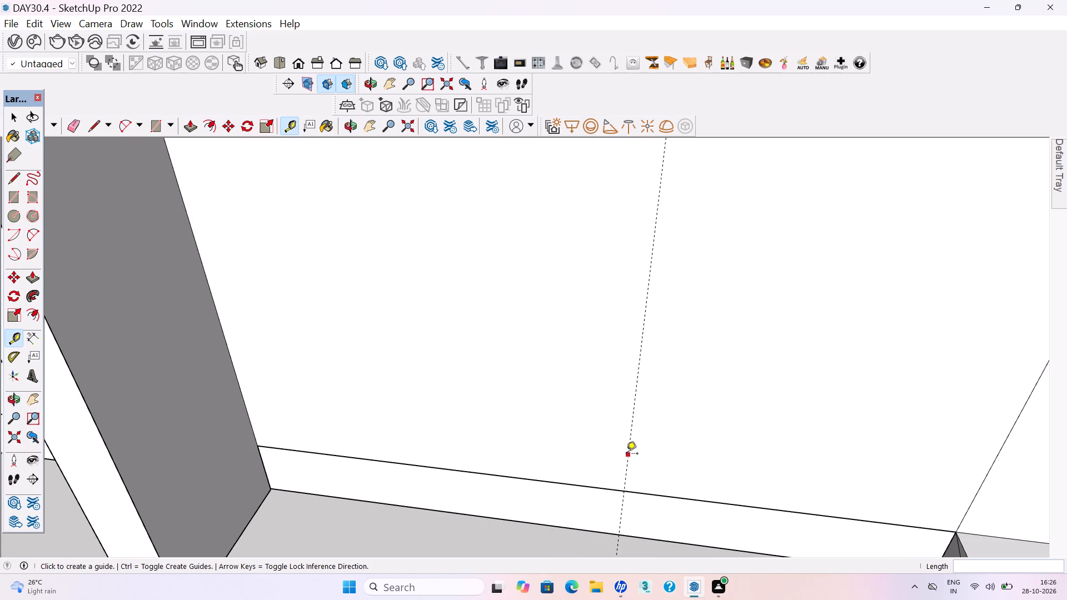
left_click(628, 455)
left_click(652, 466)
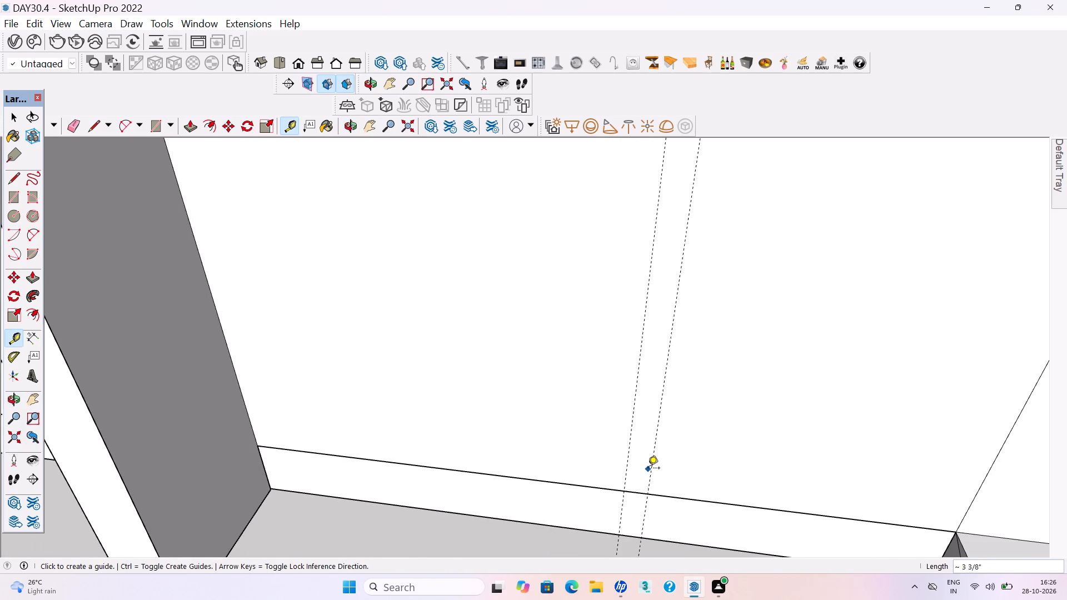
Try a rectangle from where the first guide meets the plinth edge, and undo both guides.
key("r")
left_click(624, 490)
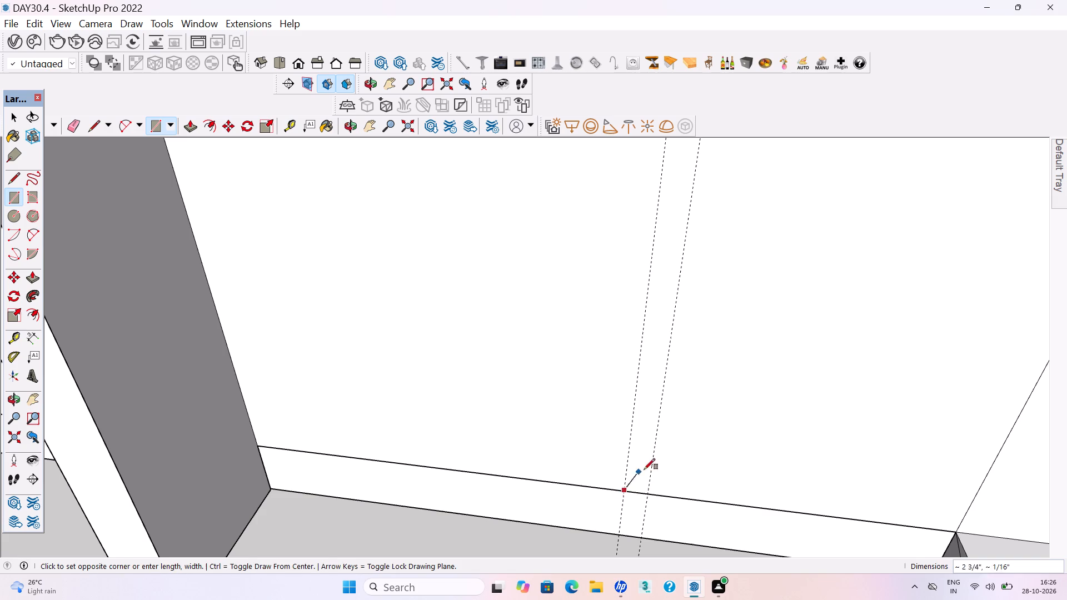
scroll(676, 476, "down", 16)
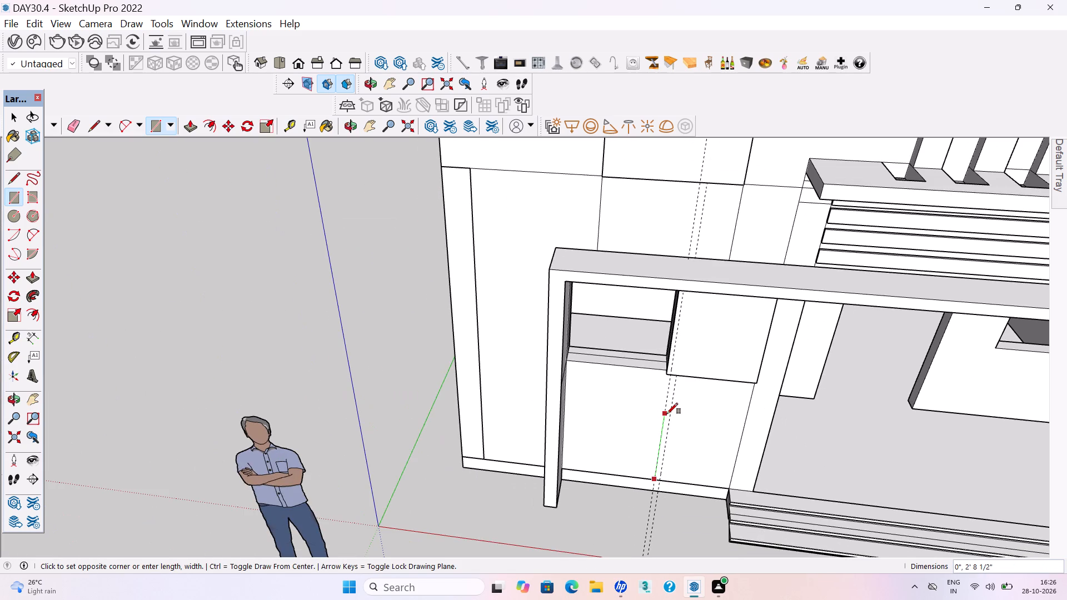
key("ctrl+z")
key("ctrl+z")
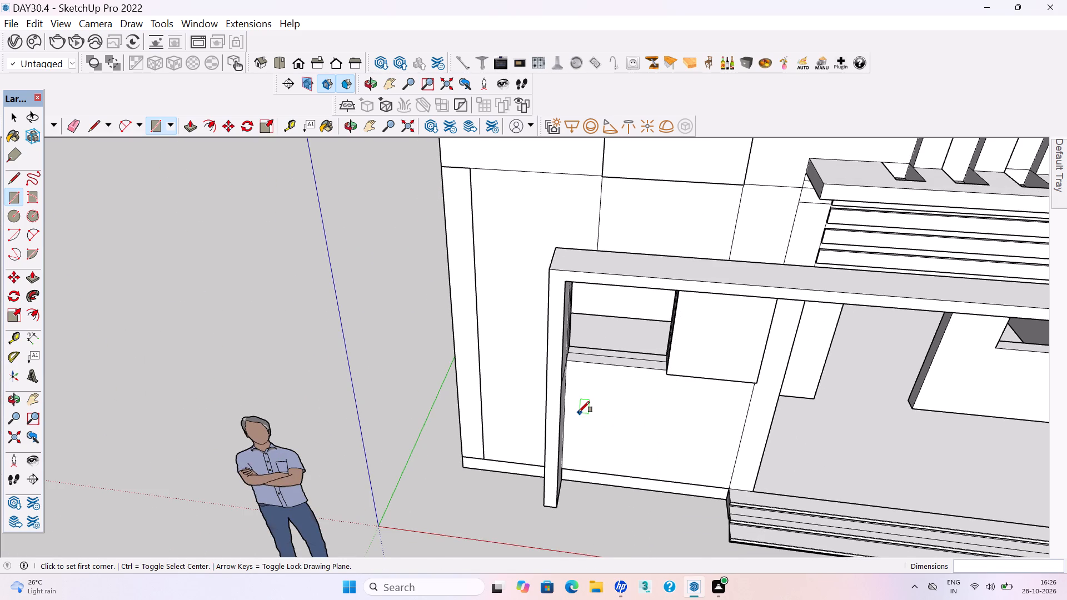
Place a vertical guide about 2' 3" in from the wall panel's outer edge beside the window, plus a parallel one 2 1/8" further back.
scroll(579, 412, "down", 1)
middle_click_drag(617, 413, 655, 382)
scroll(667, 336, "up", 6)
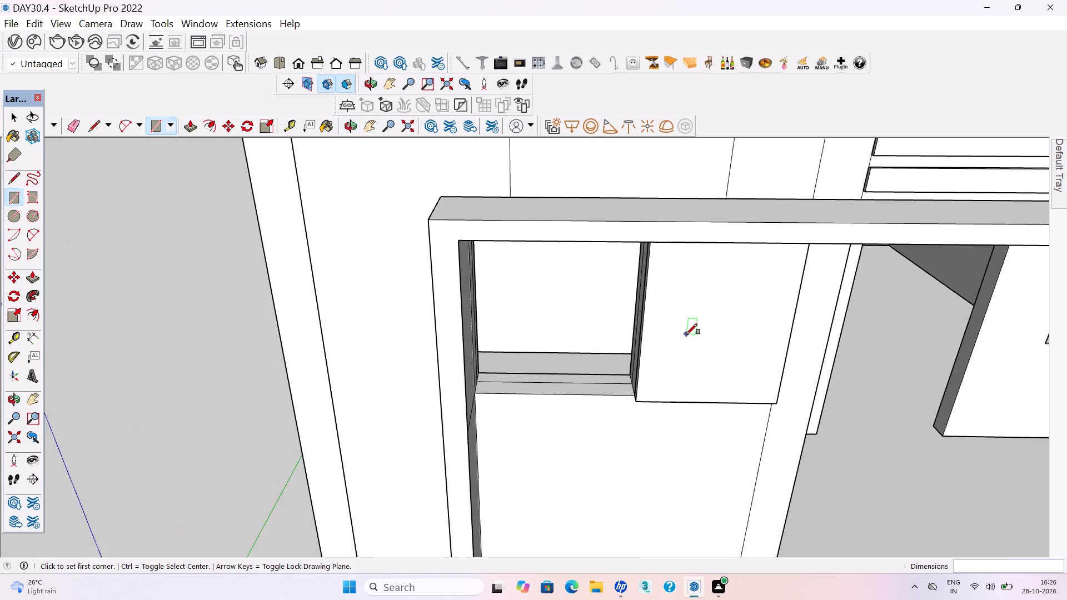
middle_click_drag(686, 334, 675, 212)
key("t")
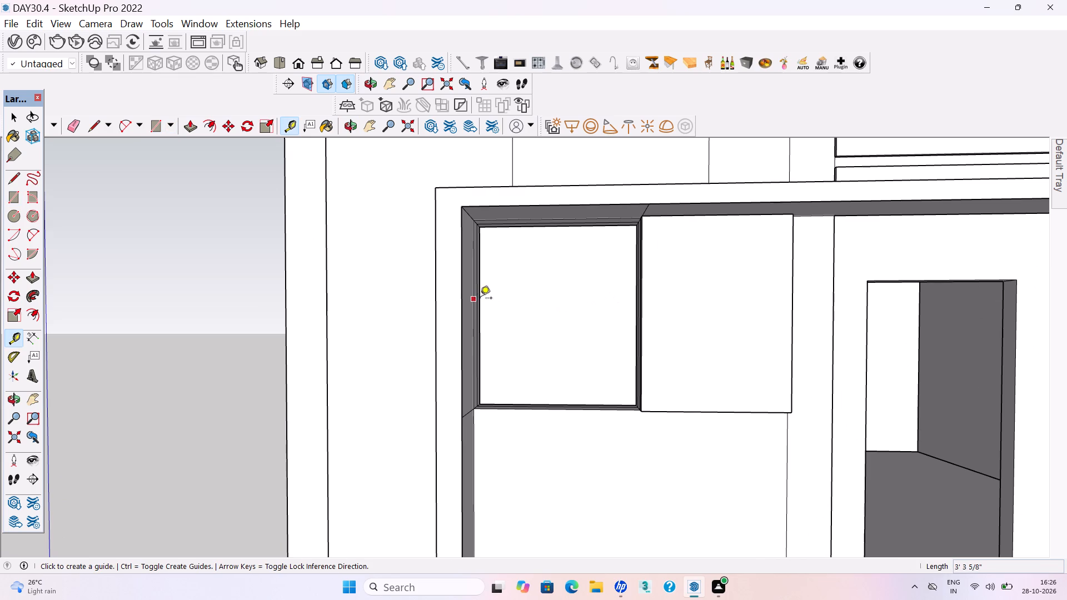
left_click(792, 292)
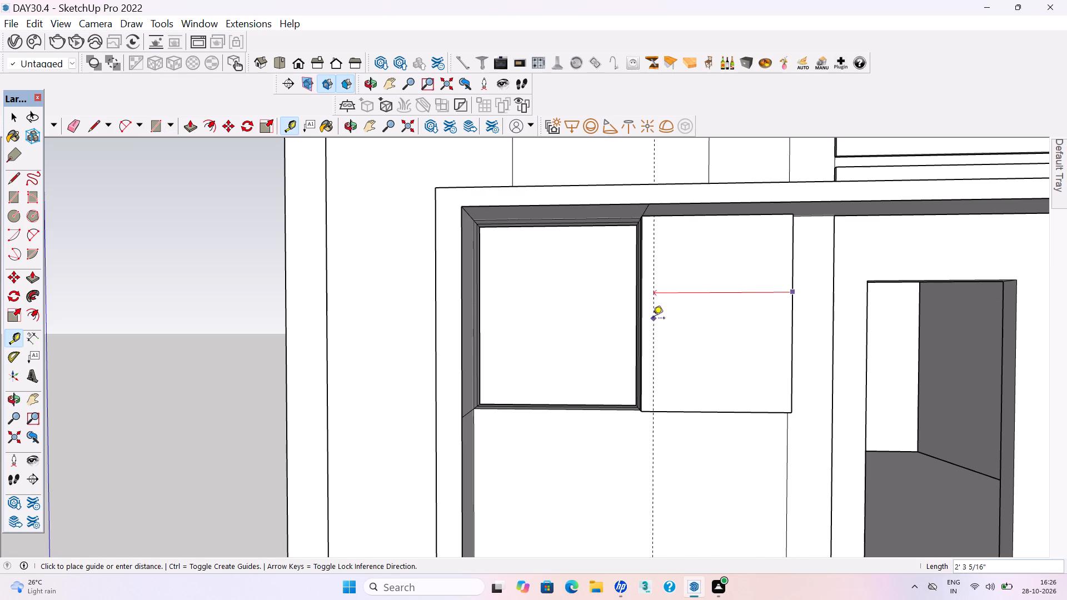
left_click(650, 318)
left_click(651, 307)
left_click(661, 307)
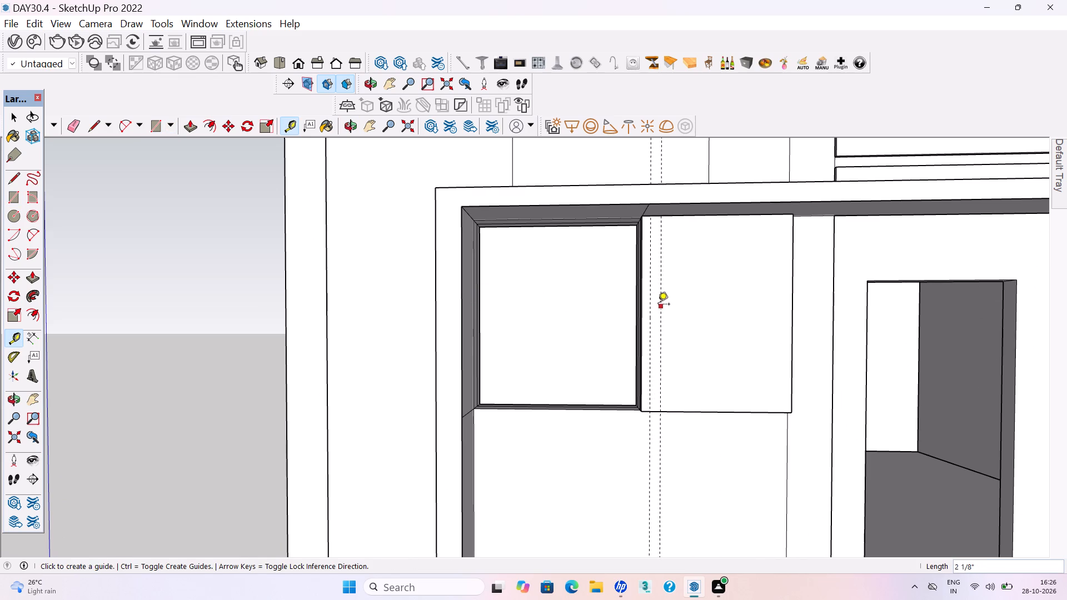
Draw a 2 1/8" by about 7' 7 1/2" rectangle between the two guides, from the panel's upper edge down to the plinth edge.
key("r")
scroll(652, 219, "up", 9)
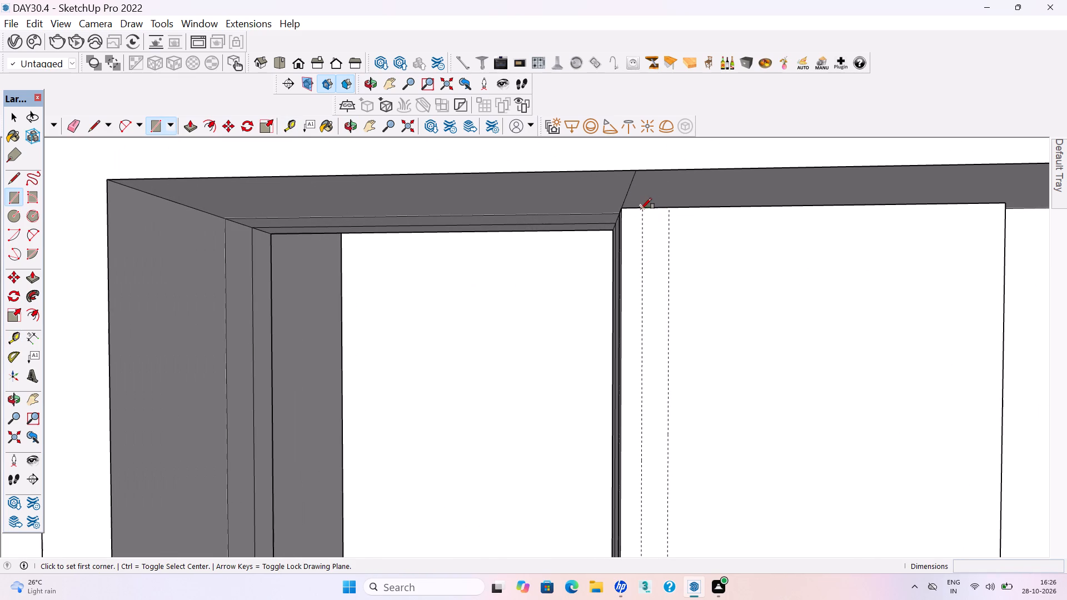
left_click(641, 209)
scroll(656, 222, "down", 13)
scroll(650, 288, "down", 2)
scroll(645, 554, "up", 1)
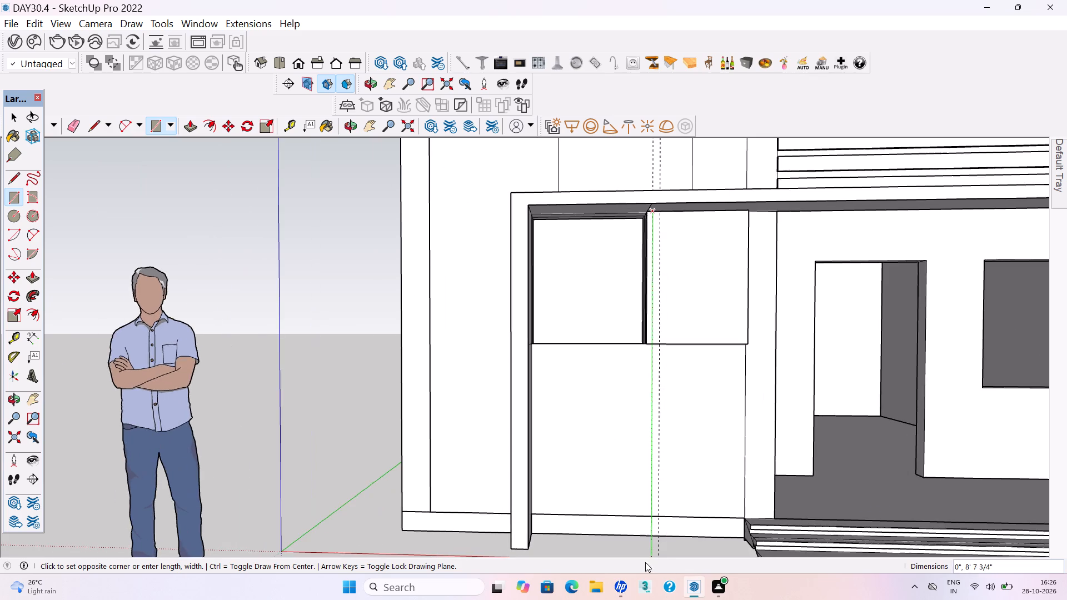
scroll(645, 562, "up", 15)
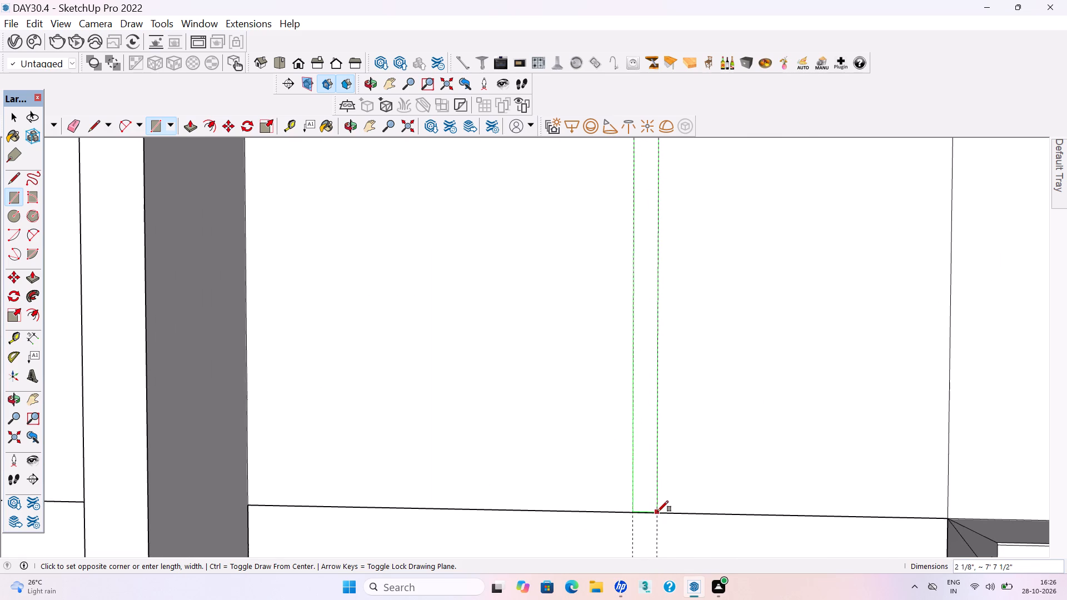
left_click(657, 513)
Make the narrow vertical rectangle, including its edges, into a group.
key("space")
double_click(636, 475)
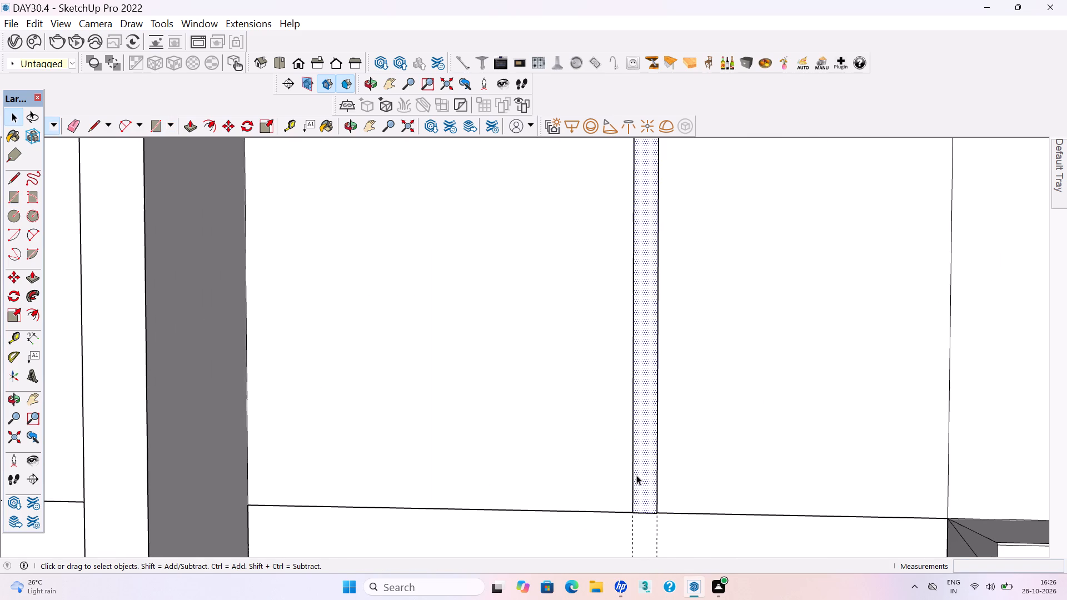
right_click(637, 475)
left_click(687, 324)
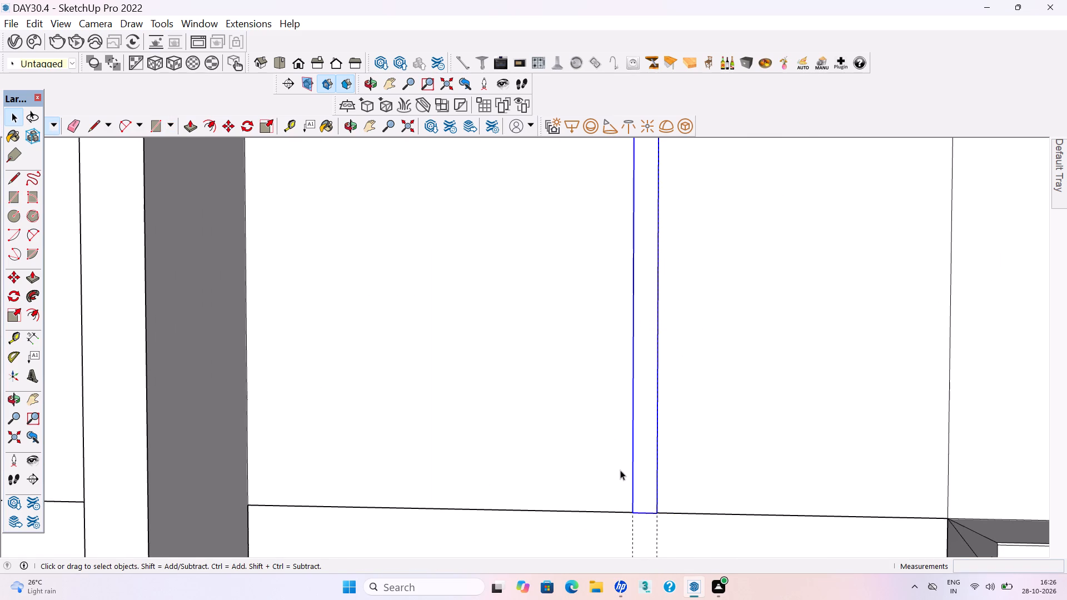
Push/Pull the strip's face by 3 7/16" inside its group, leave the group and save the model.
double_click(646, 489)
key("p")
left_click(644, 494)
left_click(640, 486)
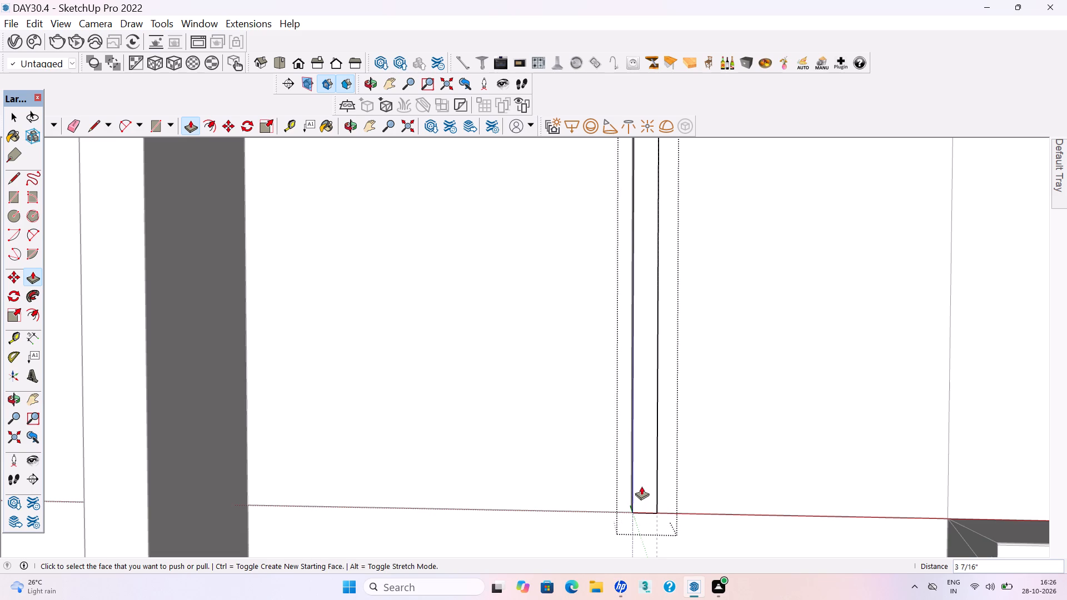
middle_click_drag(645, 492, 771, 551)
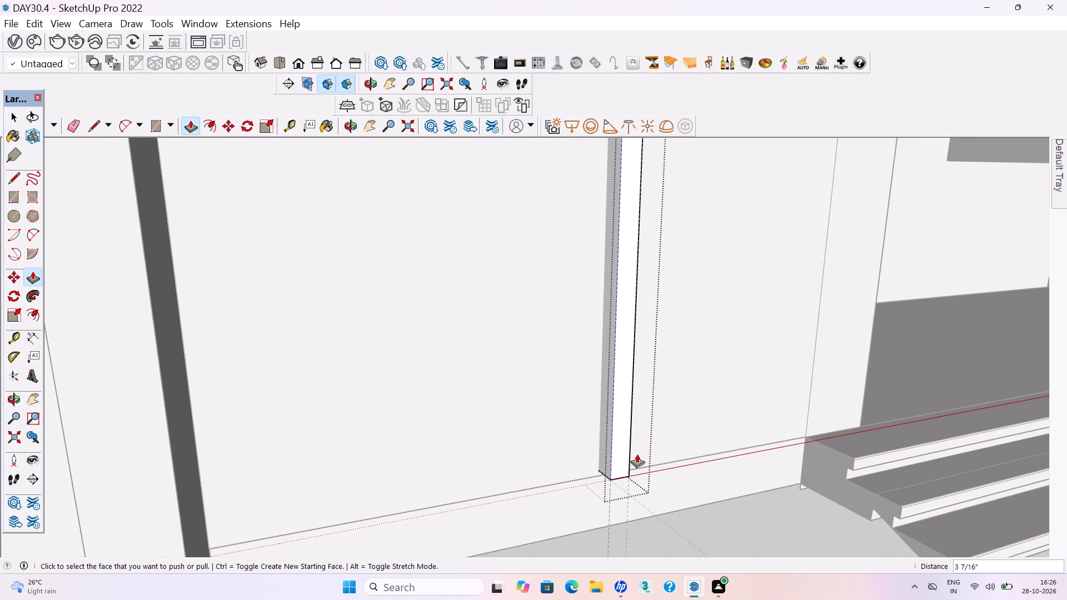
key("space")
left_click(706, 526)
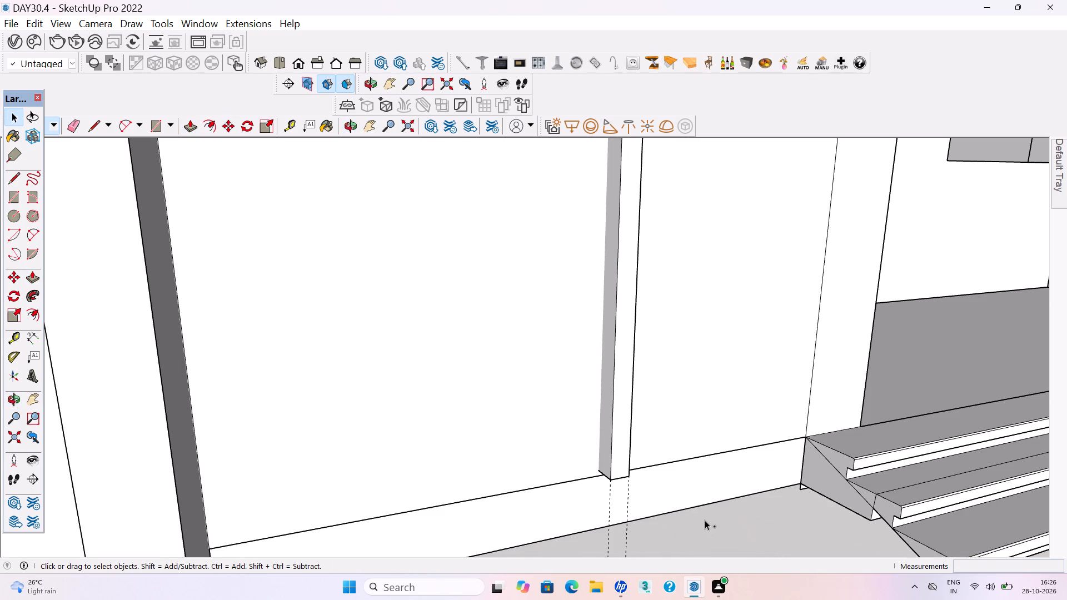
key("ctrl+s")
Move the strip group about 15/16" outward from the wall, starting at its rear lower corner.
left_click(622, 432)
middle_click_drag(634, 450, 502, 493)
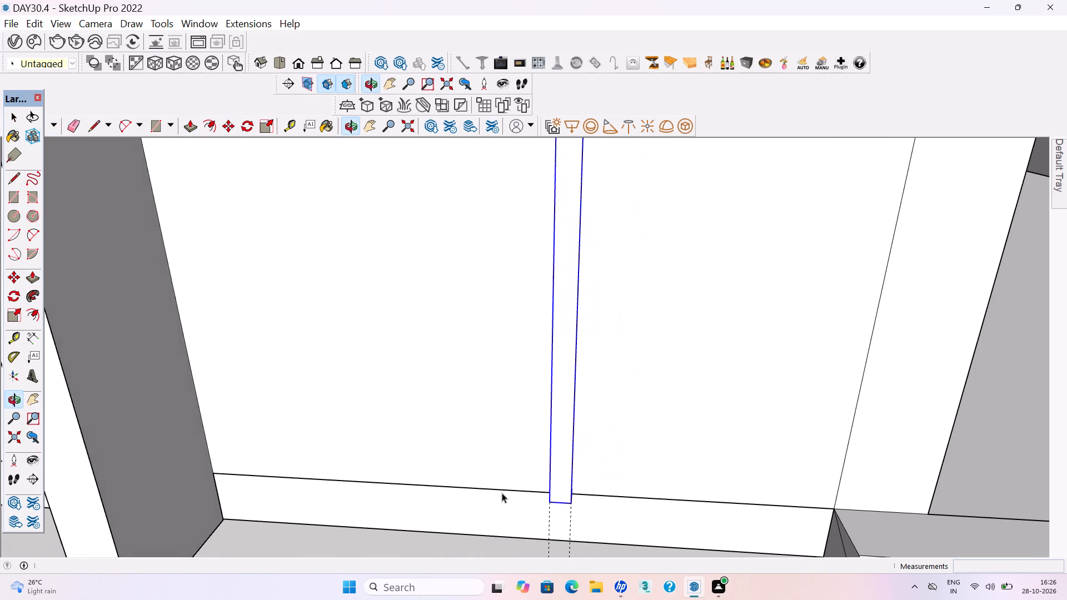
key("m")
scroll(506, 494, "up", 4)
middle_click_drag(555, 470, 711, 469)
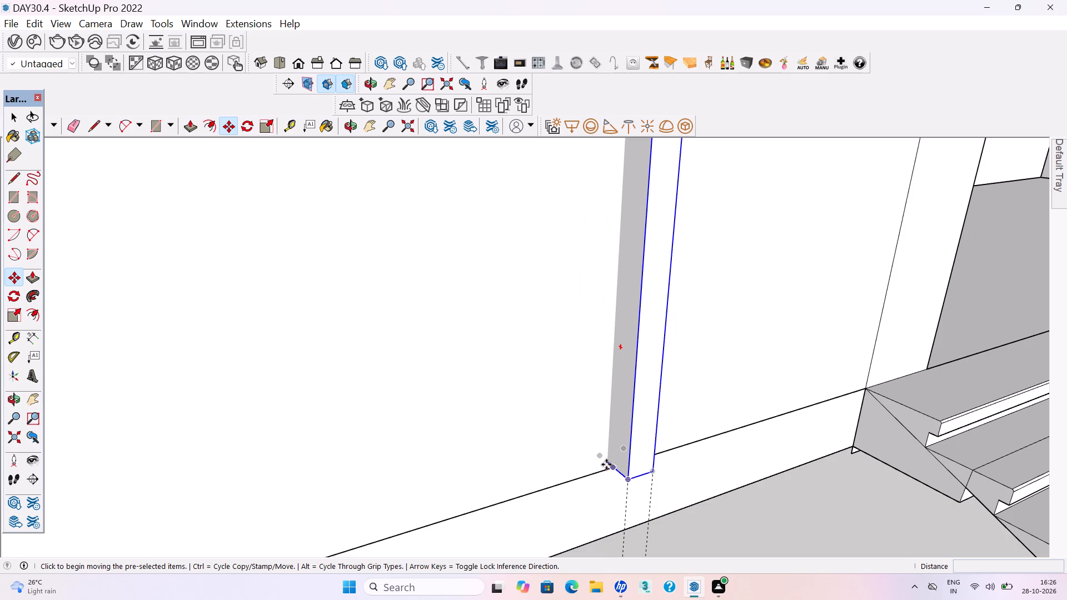
left_click(601, 457)
left_click(612, 460)
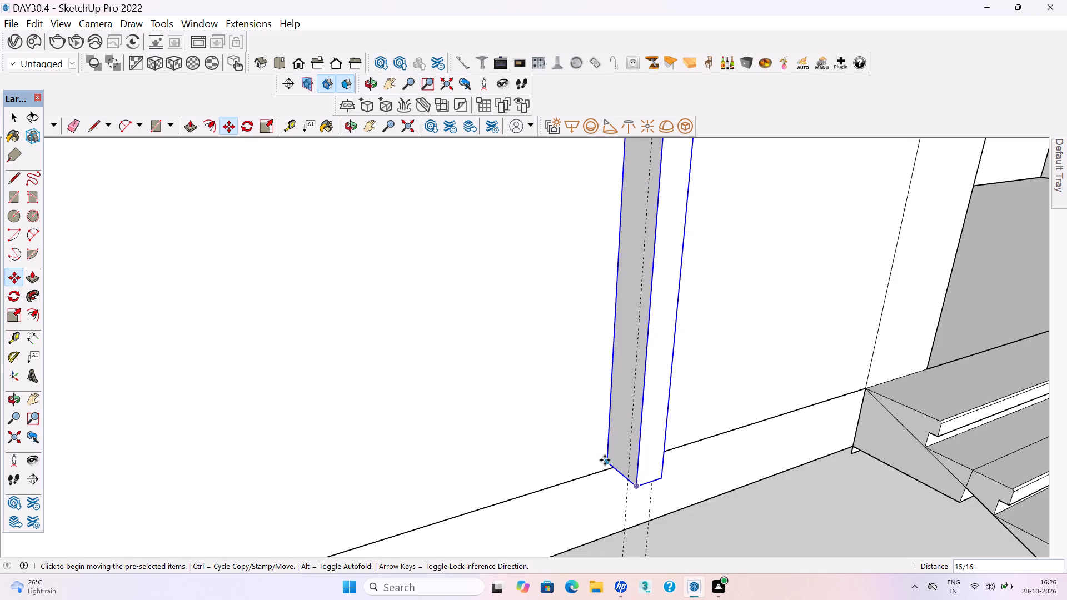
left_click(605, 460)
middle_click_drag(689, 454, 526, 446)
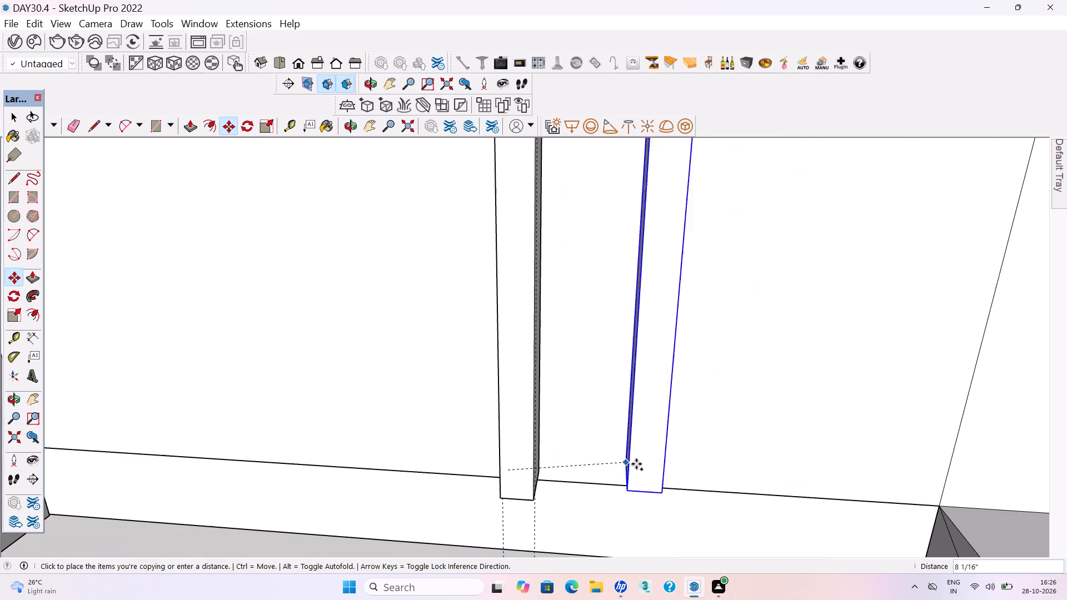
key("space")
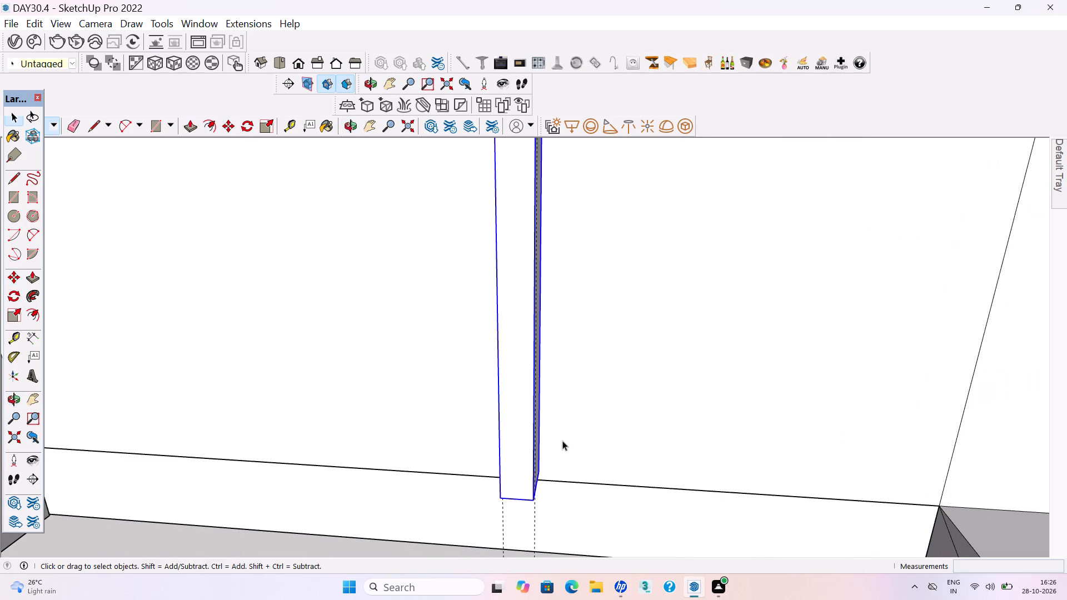
Copy the strip about 2' along the porch wall to the wall corner by the steps, and divide the distance into 7 equal intervals.
middle_click_drag(522, 434, 437, 437)
key("m")
left_click(520, 471)
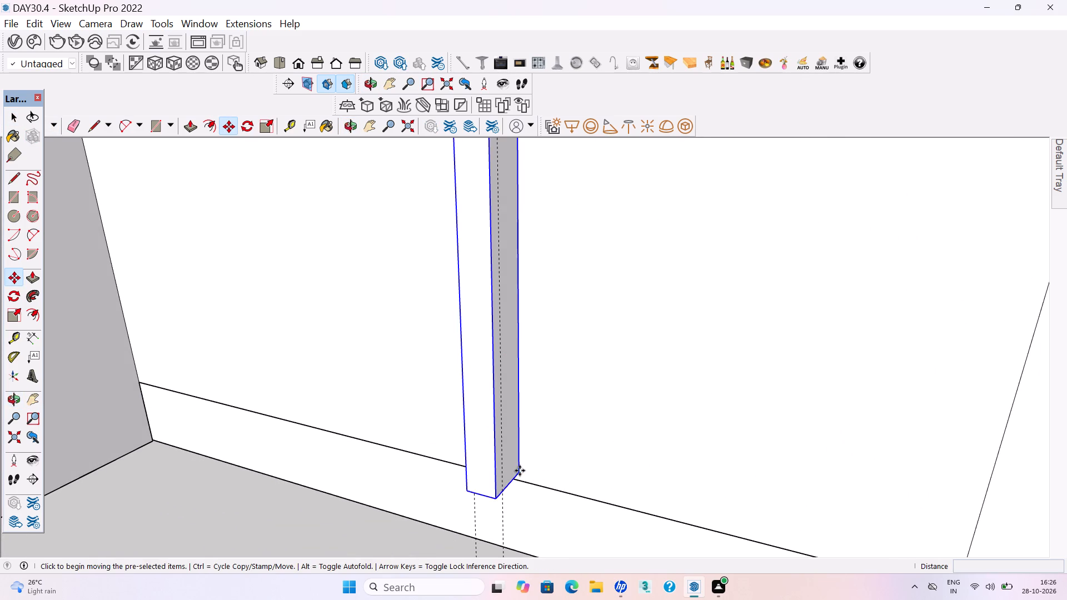
scroll(479, 407, "down", 5)
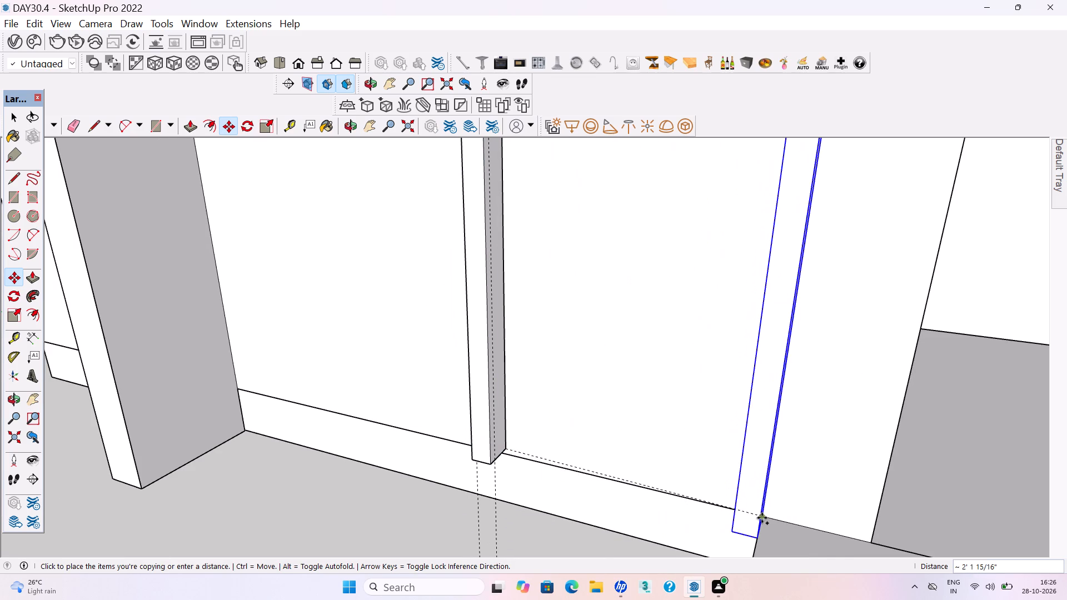
middle_click_drag(745, 517, 635, 508)
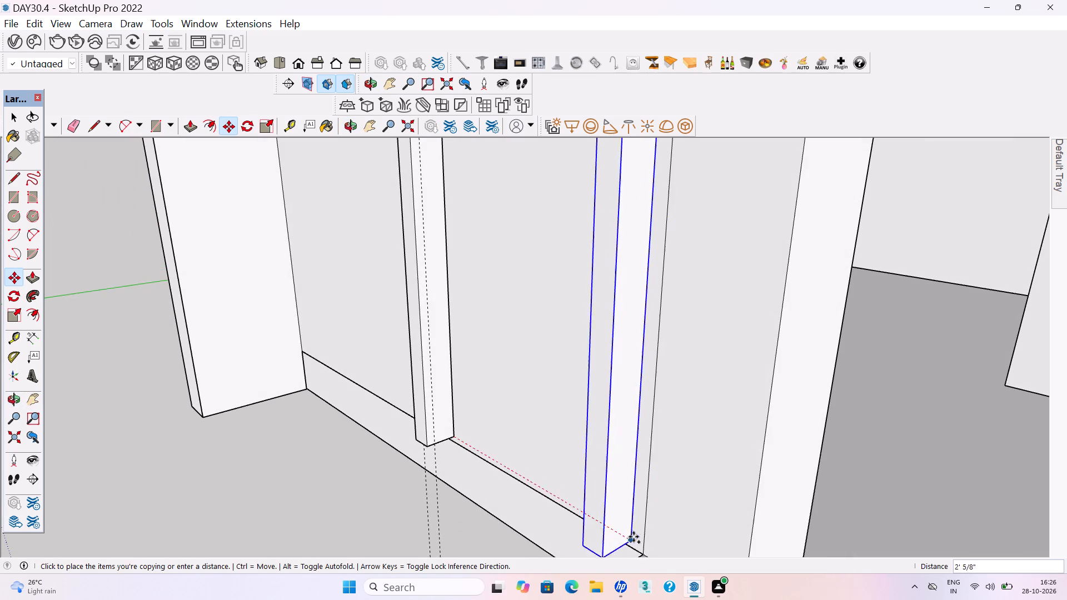
left_click(640, 550)
scroll(557, 435, "down", 4)
middle_click_drag(579, 503, 592, 511)
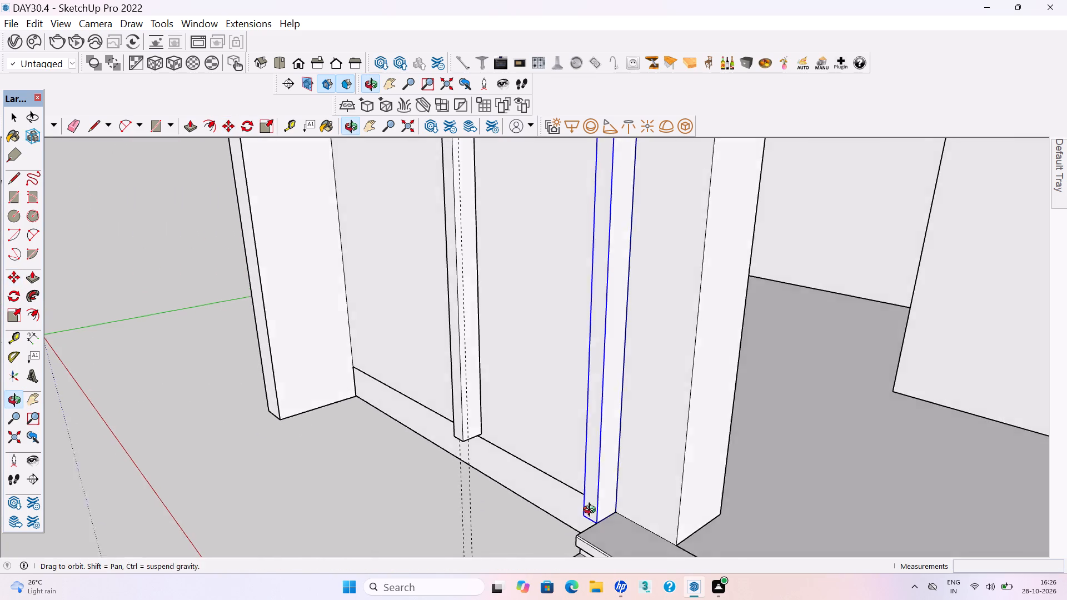
middle_click_drag(592, 511, 686, 537)
key("slash")
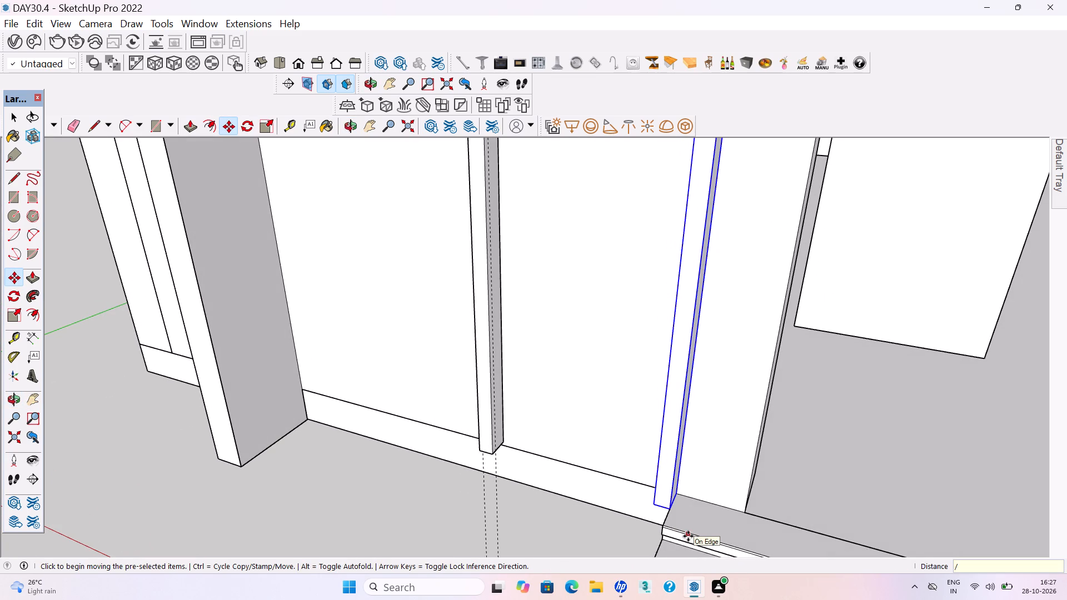
key("7")
key("Return")
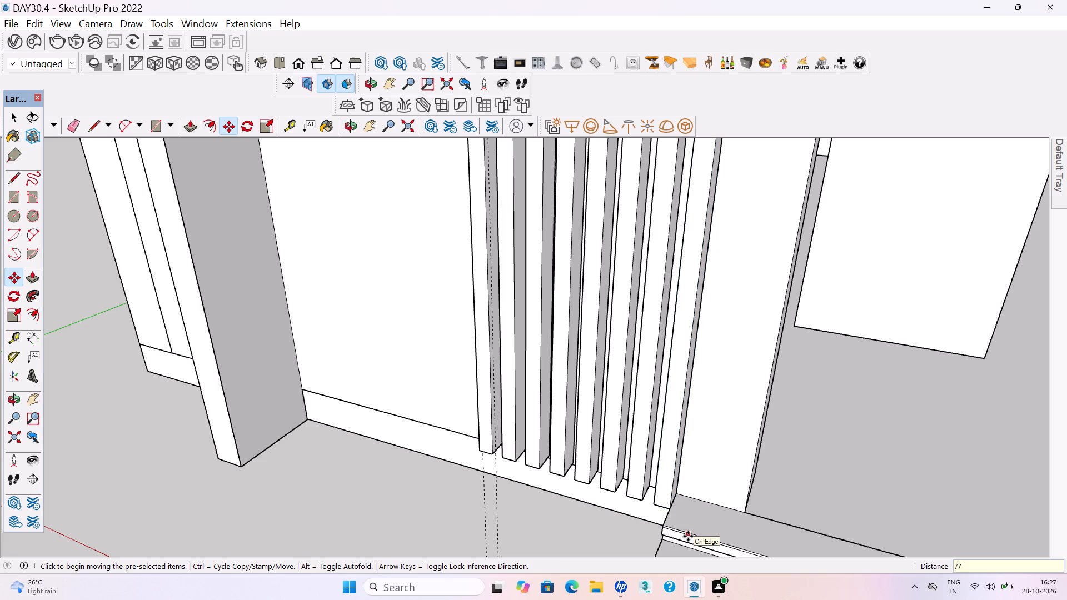
Deselect the slats and save the model.
scroll(635, 521, "down", 19)
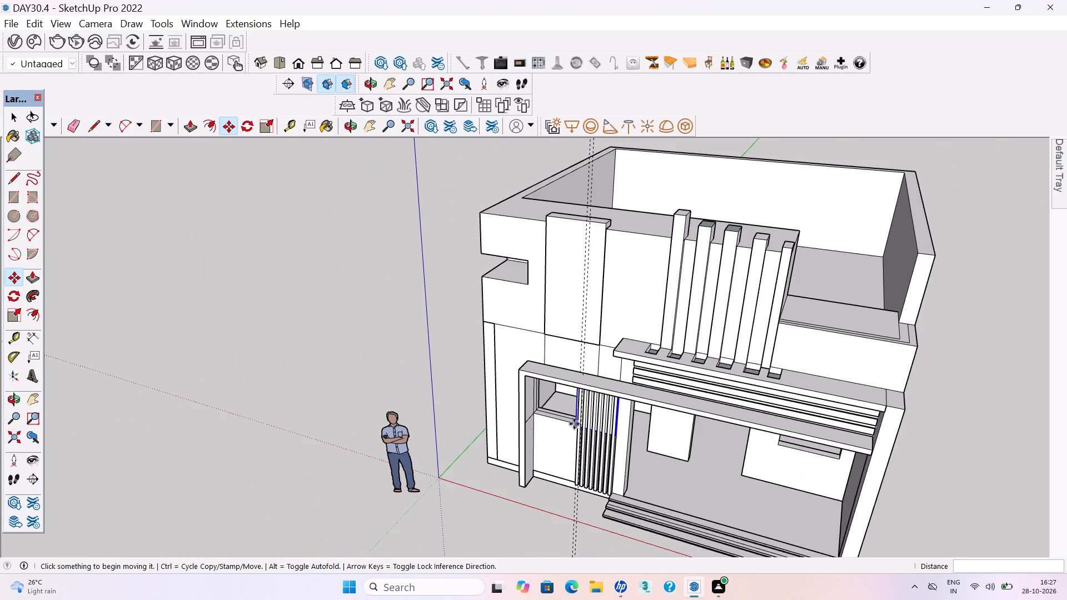
middle_click_drag(574, 423, 632, 440)
key("space")
left_click(920, 433)
key("ctrl+s")
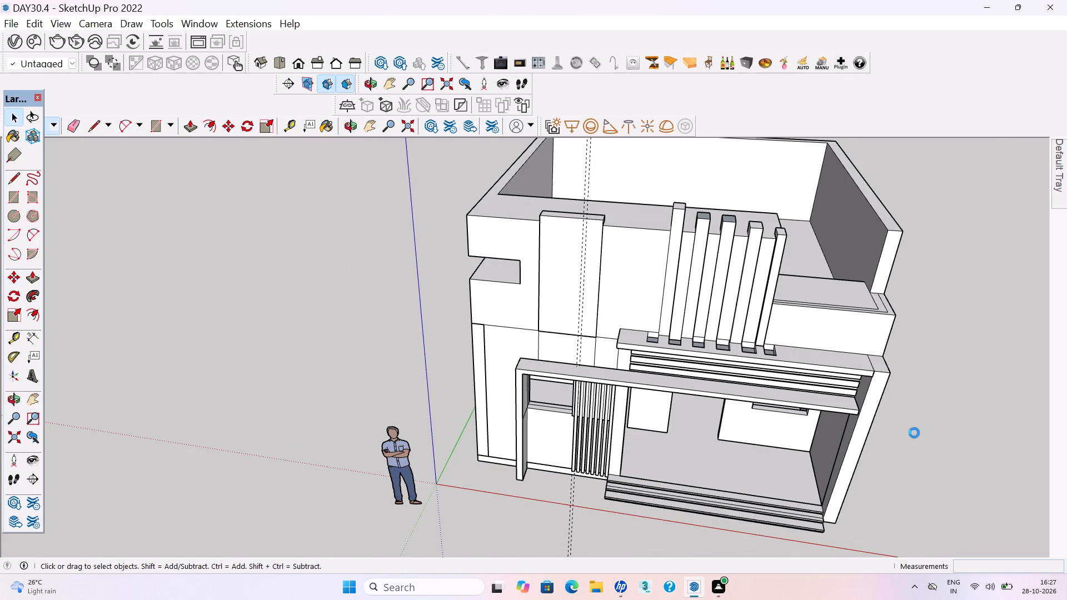
key("ctrl+s")
Explode the porch frame group that runs above the slats.
scroll(623, 358, "up", 12)
middle_click_drag(572, 423, 650, 336)
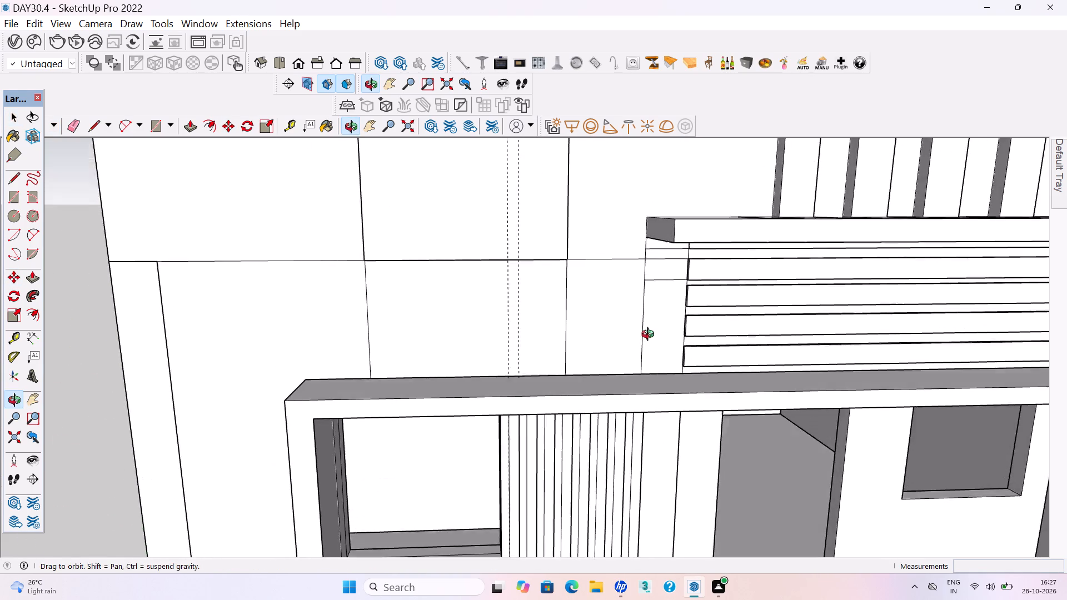
middle_click_drag(650, 336, 650, 320)
scroll(544, 429, "up", 8)
middle_click_drag(501, 406, 485, 409)
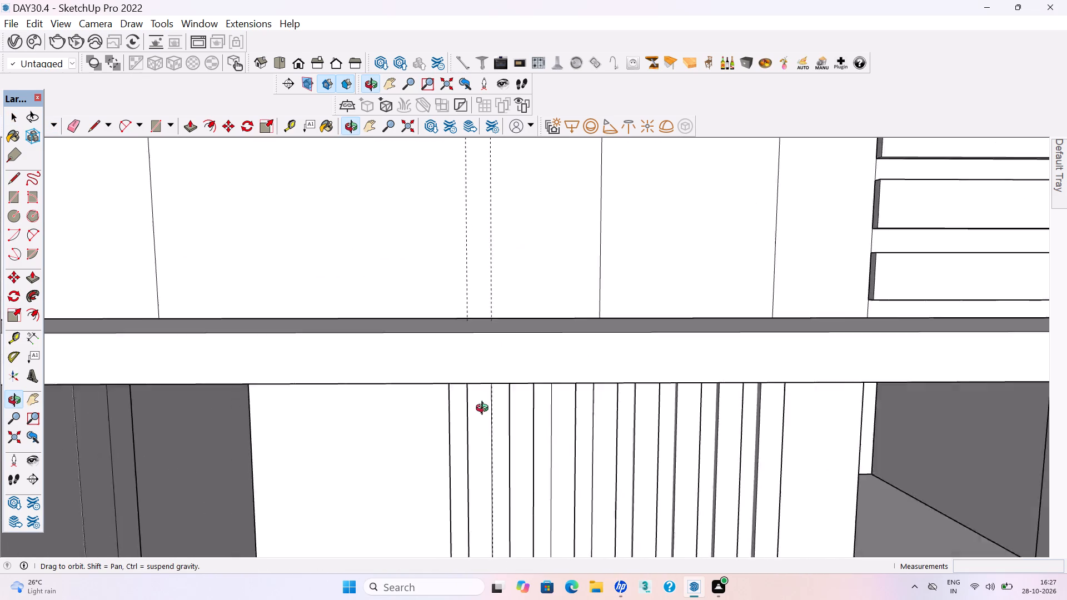
middle_click_drag(485, 409, 491, 599)
left_click(540, 442)
right_click(531, 422)
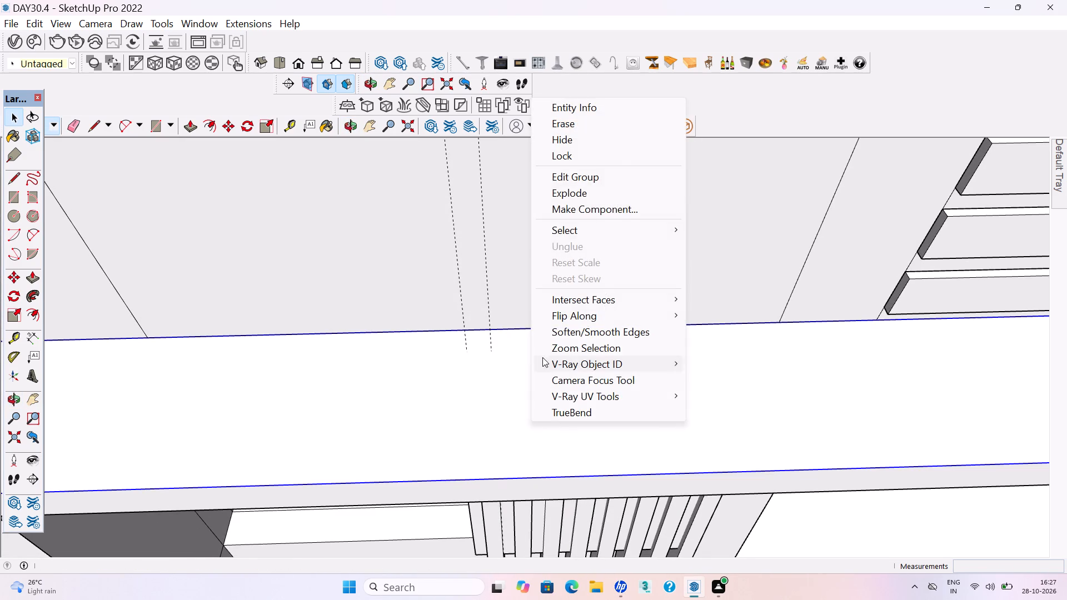
left_click(586, 192)
Hide the exploded porch frame's selected faces and edges to expose the slats' upper ends.
scroll(544, 359, "down", 9)
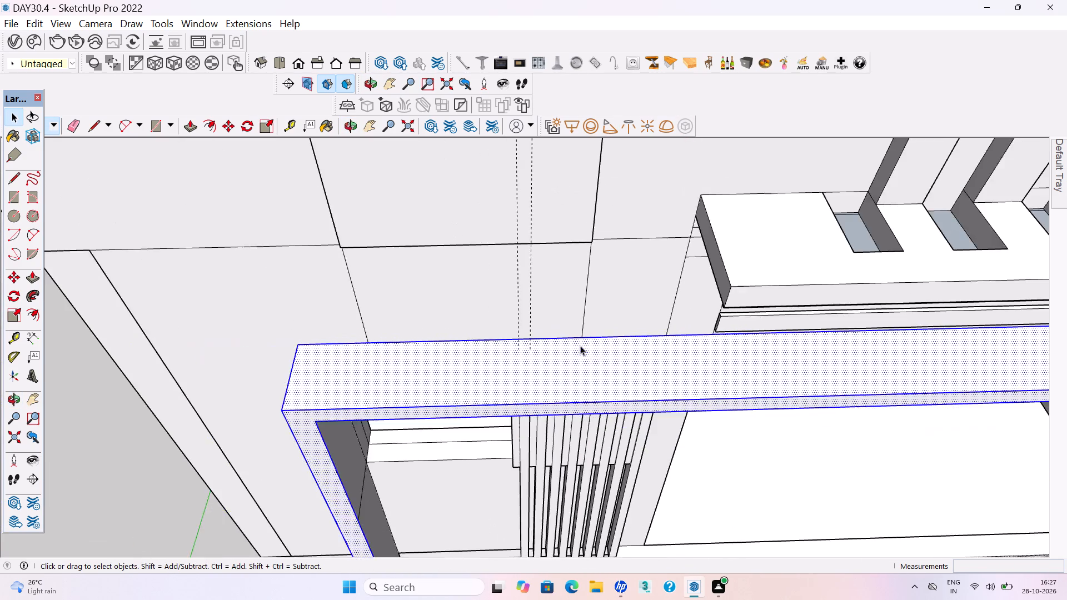
scroll(580, 346, "down", 11)
middle_click_drag(605, 361, 630, 272)
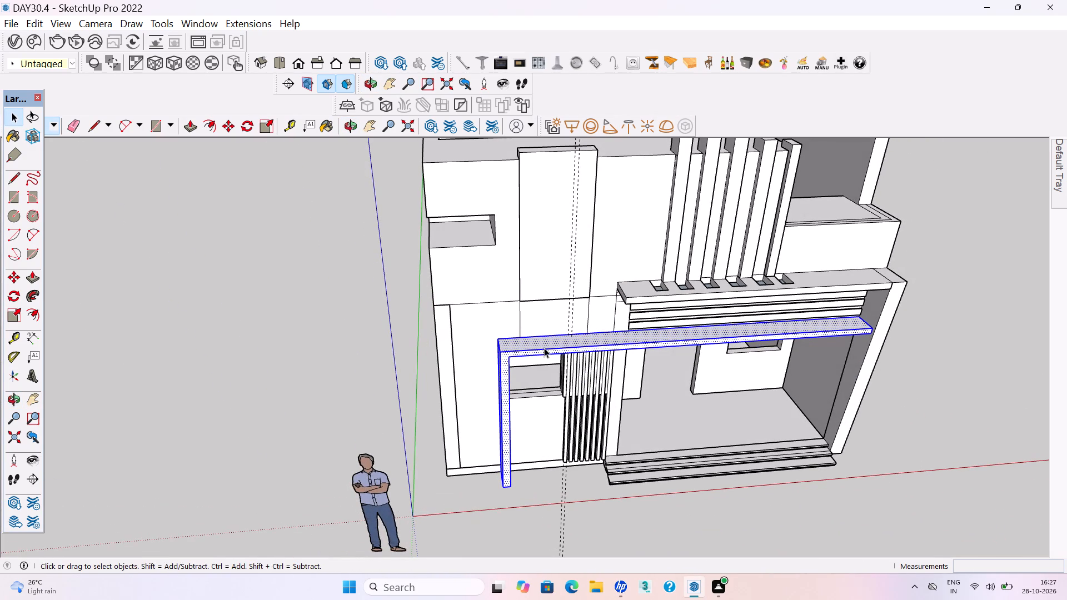
right_click(544, 348)
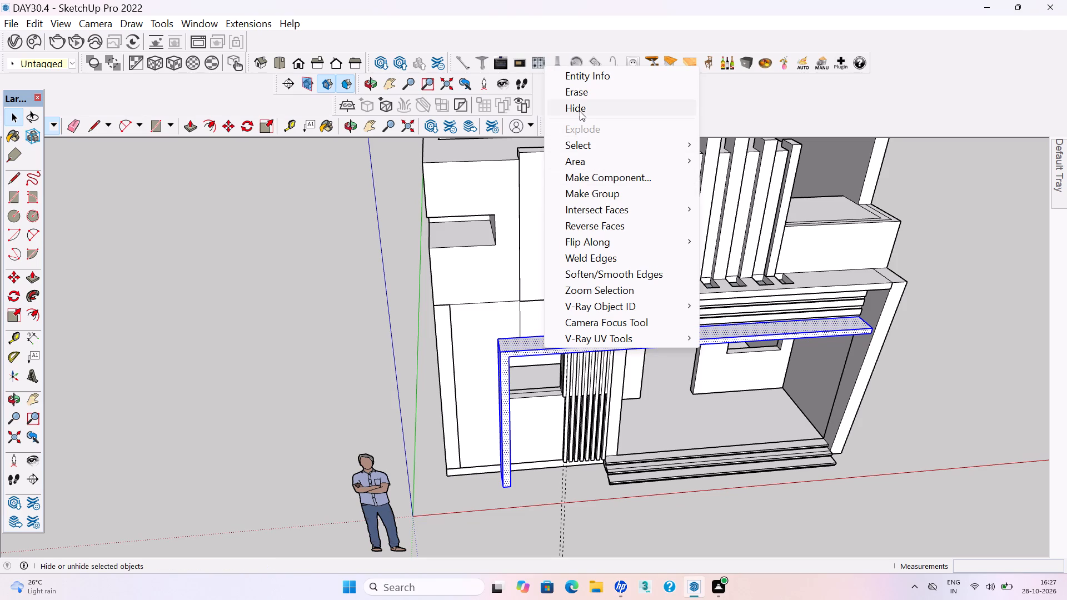
left_click(580, 111)
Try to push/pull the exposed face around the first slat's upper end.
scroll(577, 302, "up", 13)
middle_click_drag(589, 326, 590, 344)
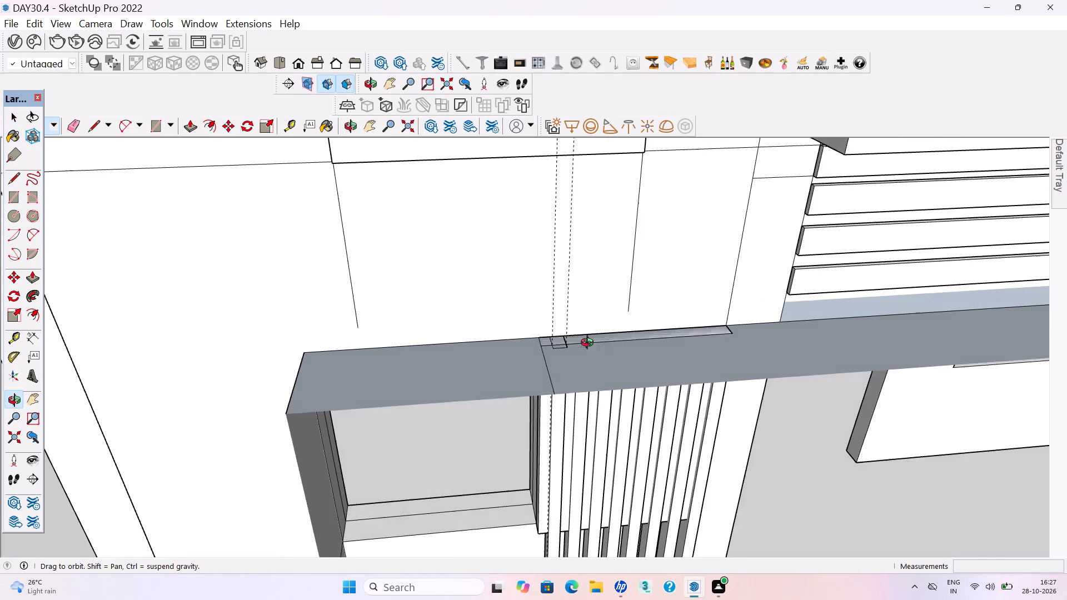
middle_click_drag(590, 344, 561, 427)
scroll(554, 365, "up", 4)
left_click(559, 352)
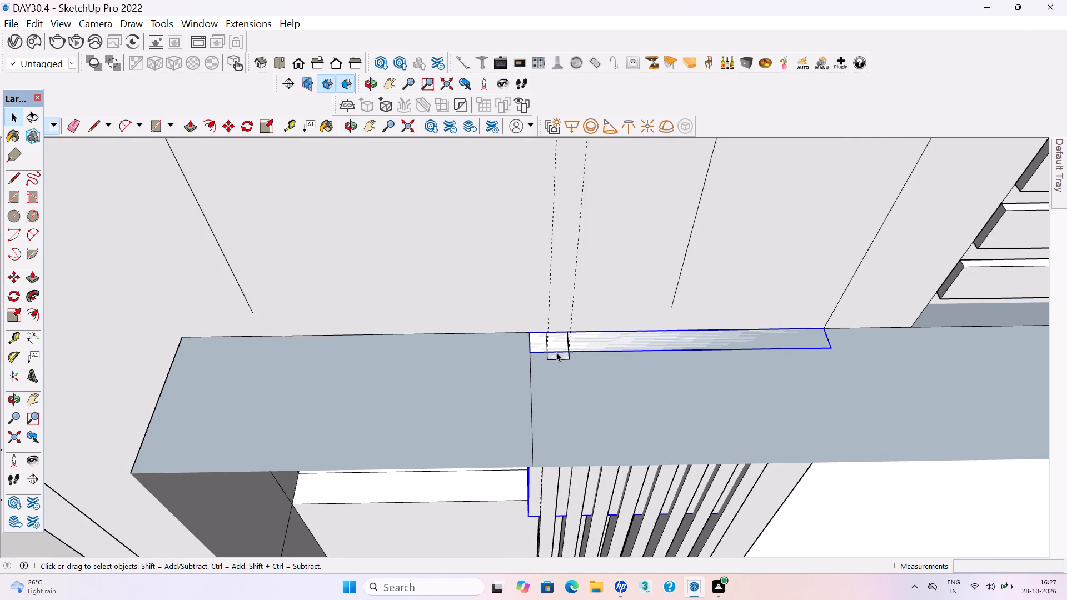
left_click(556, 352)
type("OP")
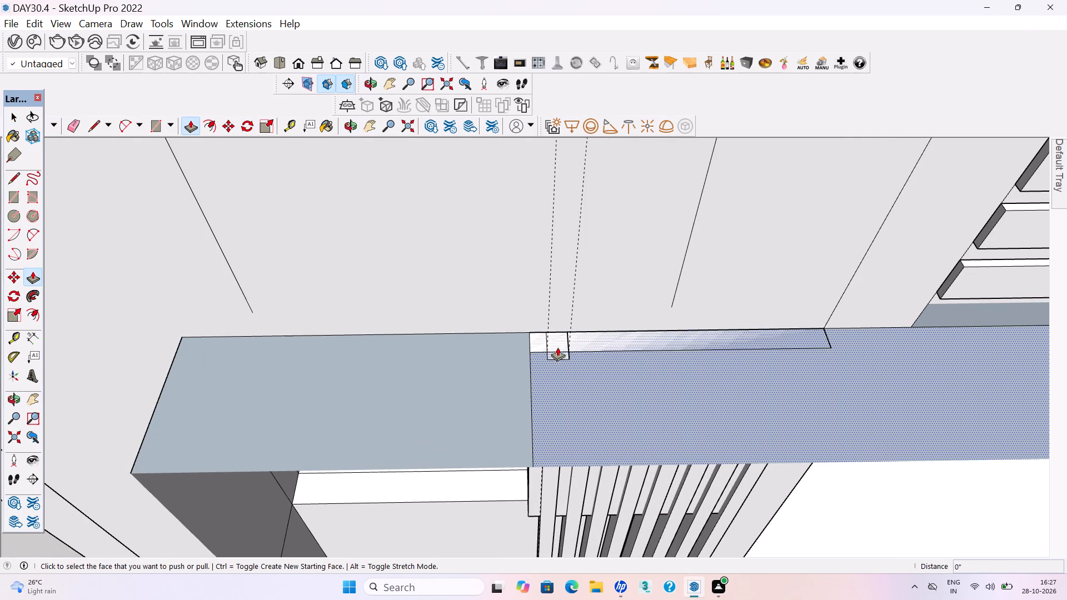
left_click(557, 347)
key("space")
Open the strip group around the first slat's upper end and push its front face back about 2 7/8" to the wall line.
scroll(559, 349, "up", 6)
left_click(599, 340)
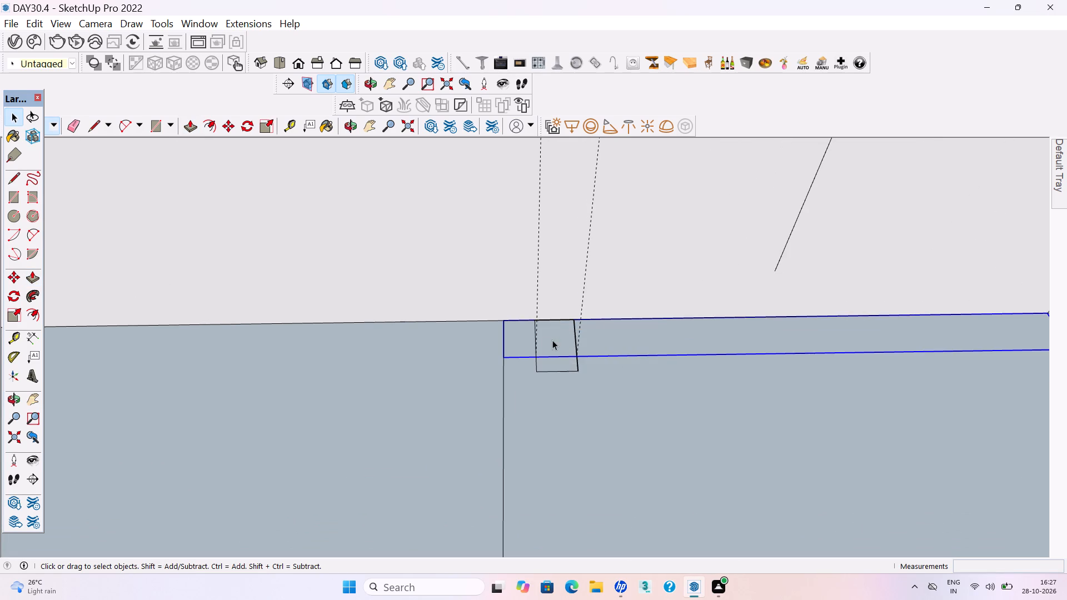
double_click(556, 339)
left_click(550, 342)
left_click(554, 355)
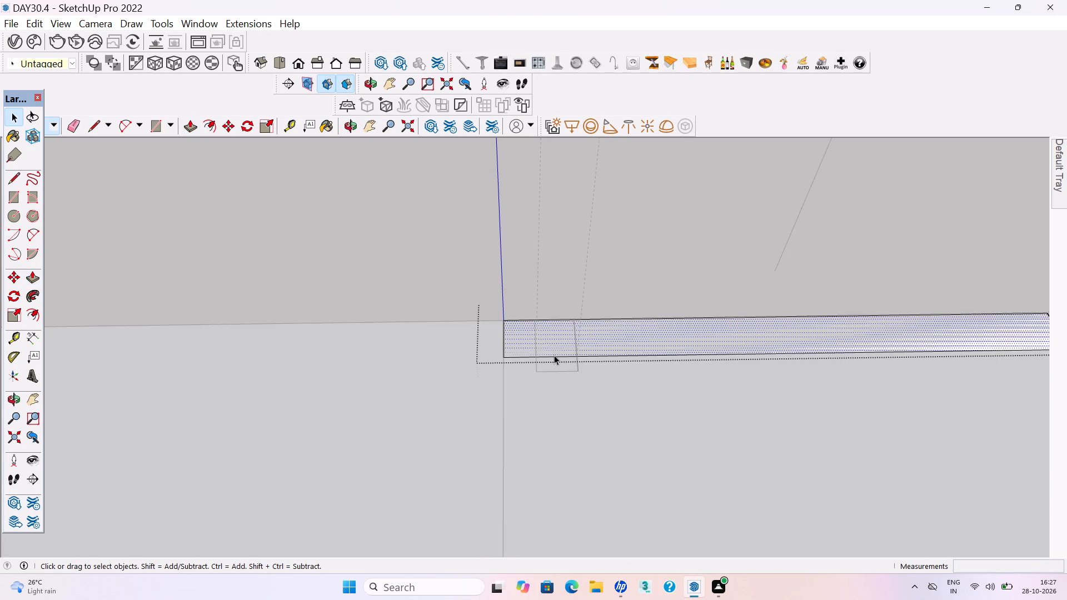
scroll(554, 355, "up", 5)
left_click(549, 364)
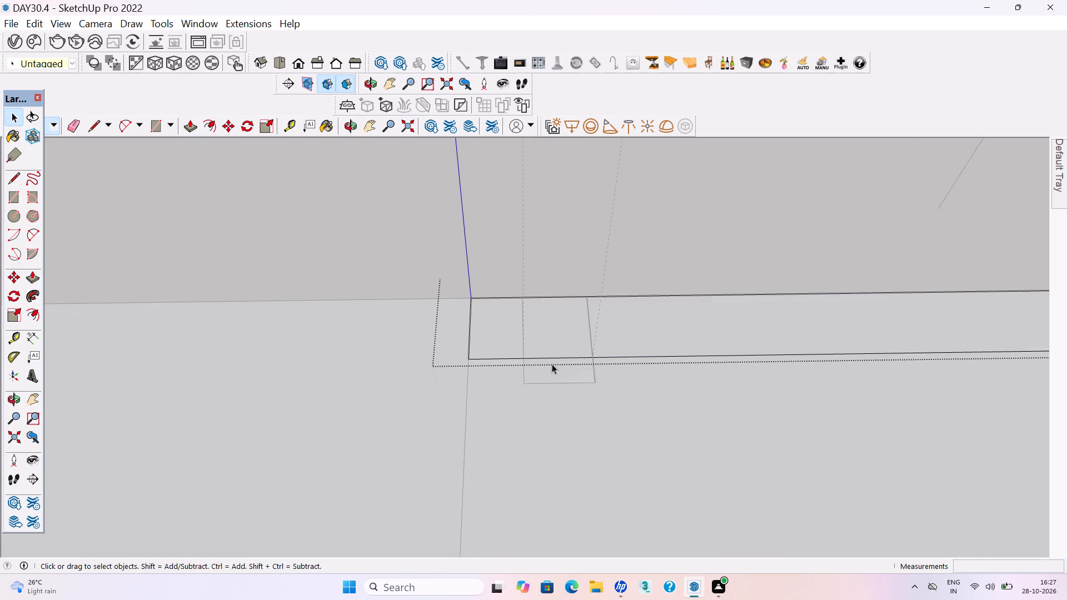
left_click(552, 364)
scroll(527, 367, "up", 4)
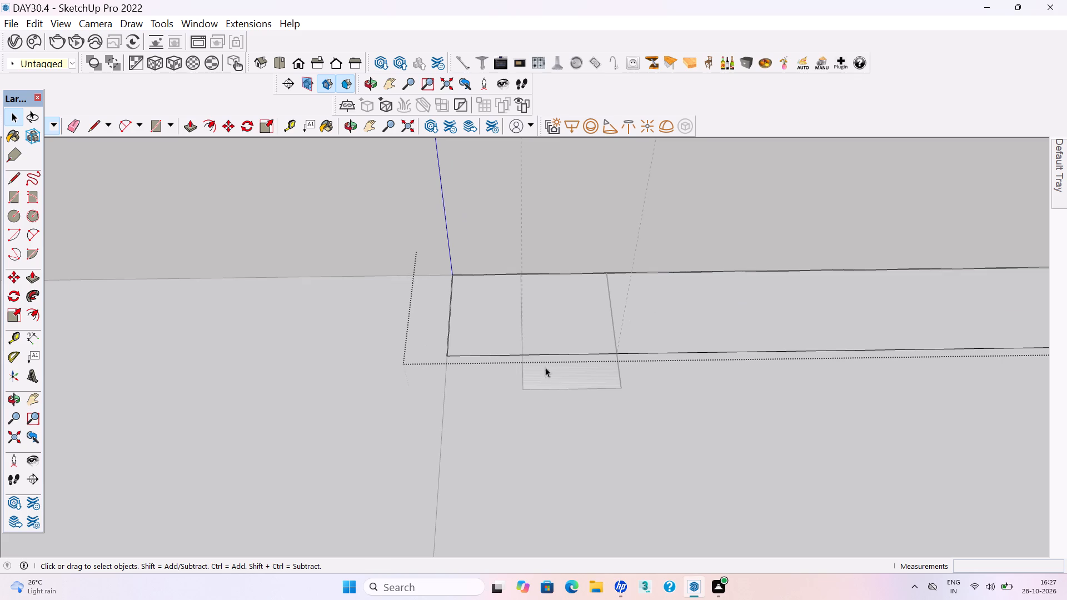
key("p")
left_click(566, 369)
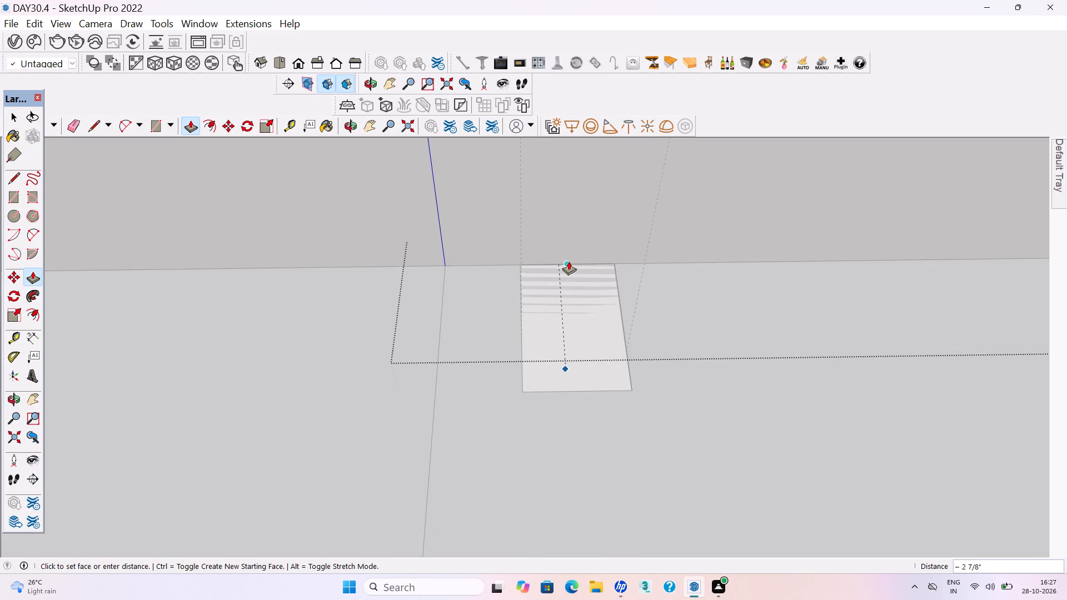
left_click(569, 261)
key("space")
Open the first slat and pull its top face up about 9' 3 5/8" to the upper edge of the projecting wall panel.
left_click(569, 371)
key("p")
left_click(569, 371)
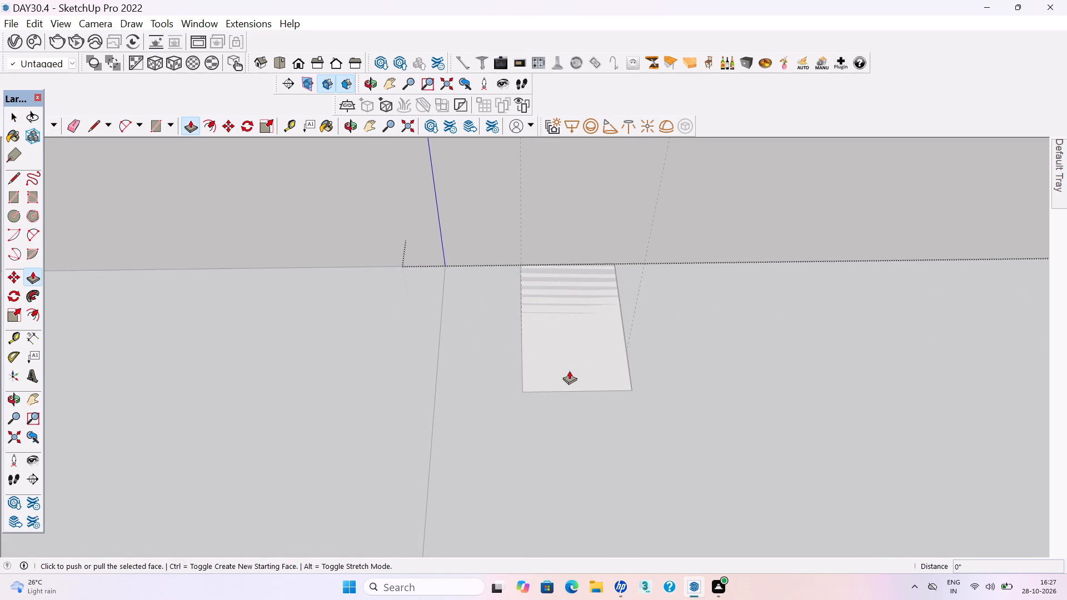
left_click(554, 376)
key("space")
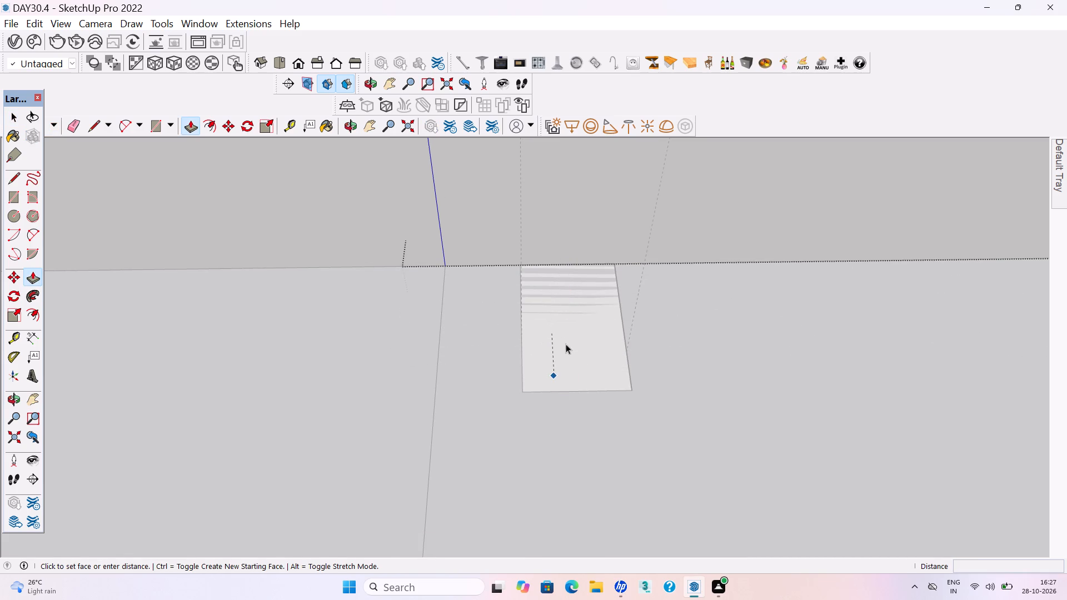
triple_click(567, 358)
left_click(560, 367)
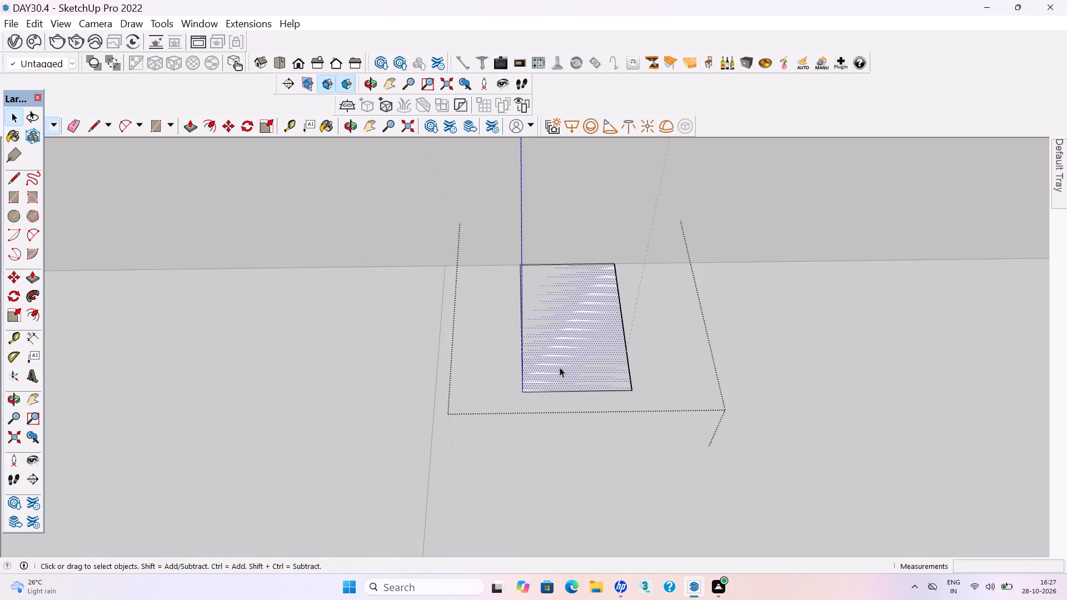
key("p")
left_click(560, 367)
scroll(566, 248, "down", 17)
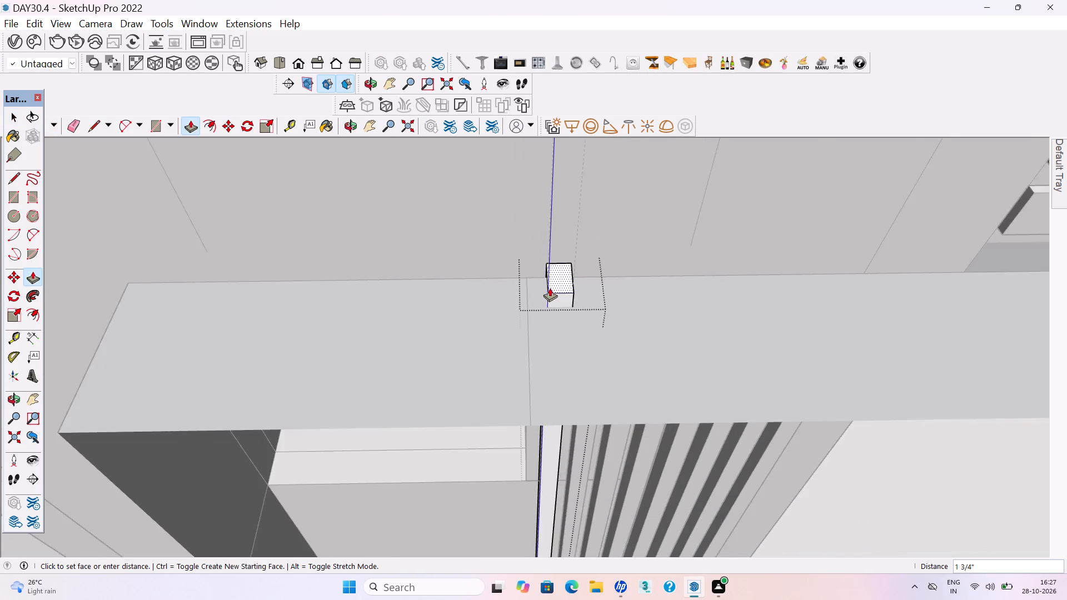
scroll(550, 288, "down", 16)
scroll(567, 266, "down", 9)
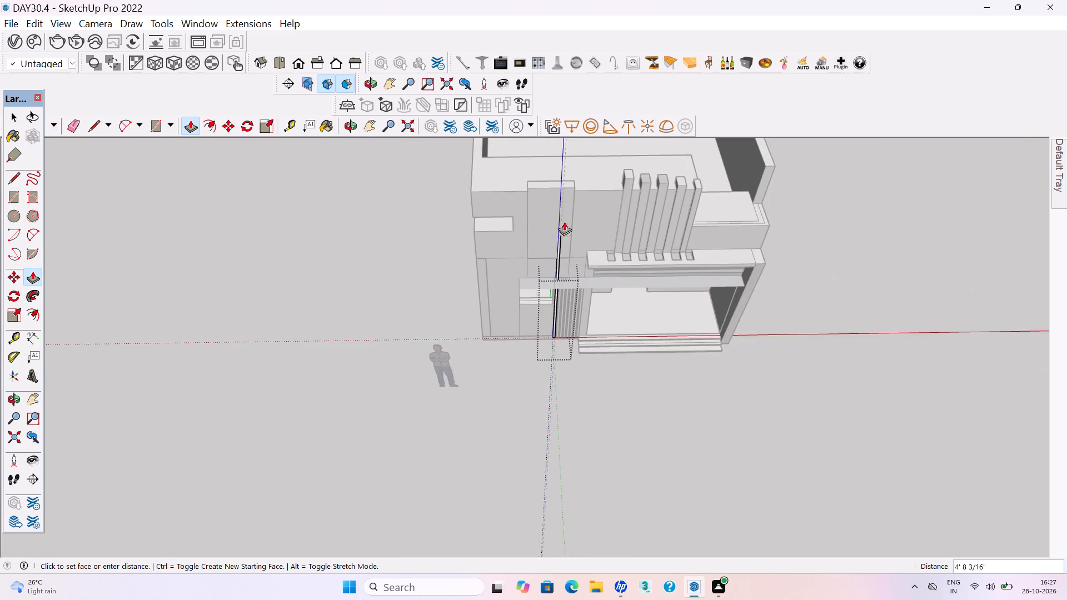
scroll(560, 182, "up", 14)
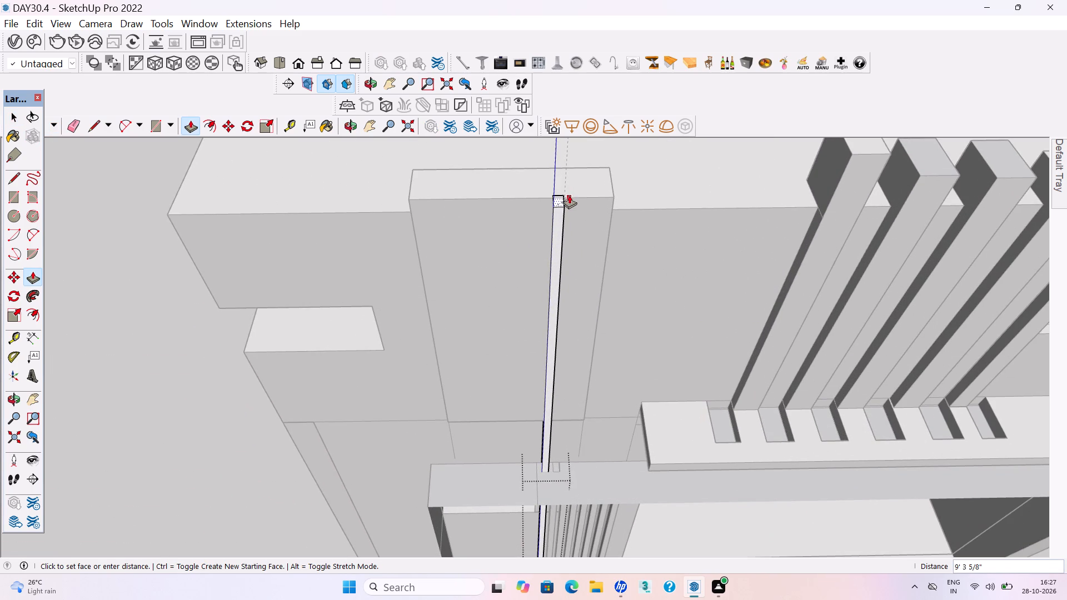
left_click(569, 195)
key("space")
Move the first slat's top face to line up with the projecting wall panel's upper front edge, and leave the slat group.
scroll(565, 194, "up", 17)
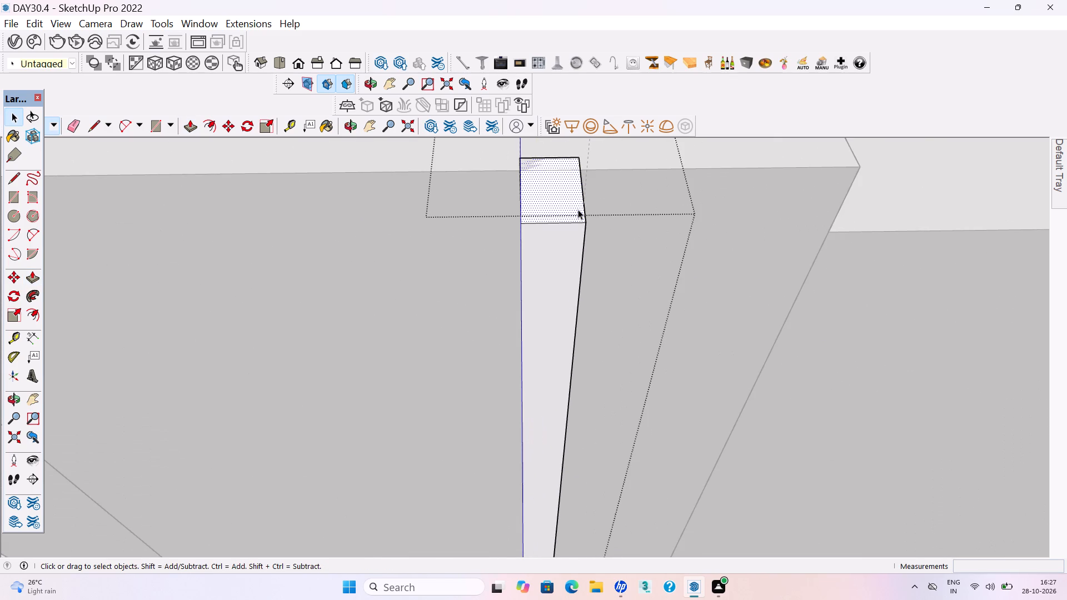
key("m")
left_click(579, 159)
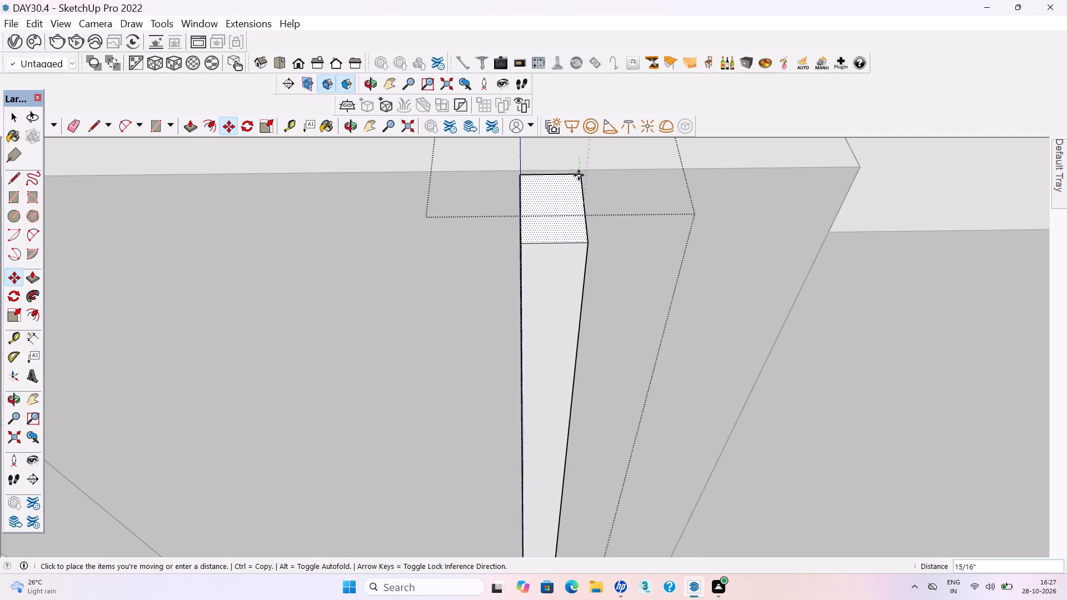
left_click(577, 168)
key("space")
scroll(495, 227, "down", 16)
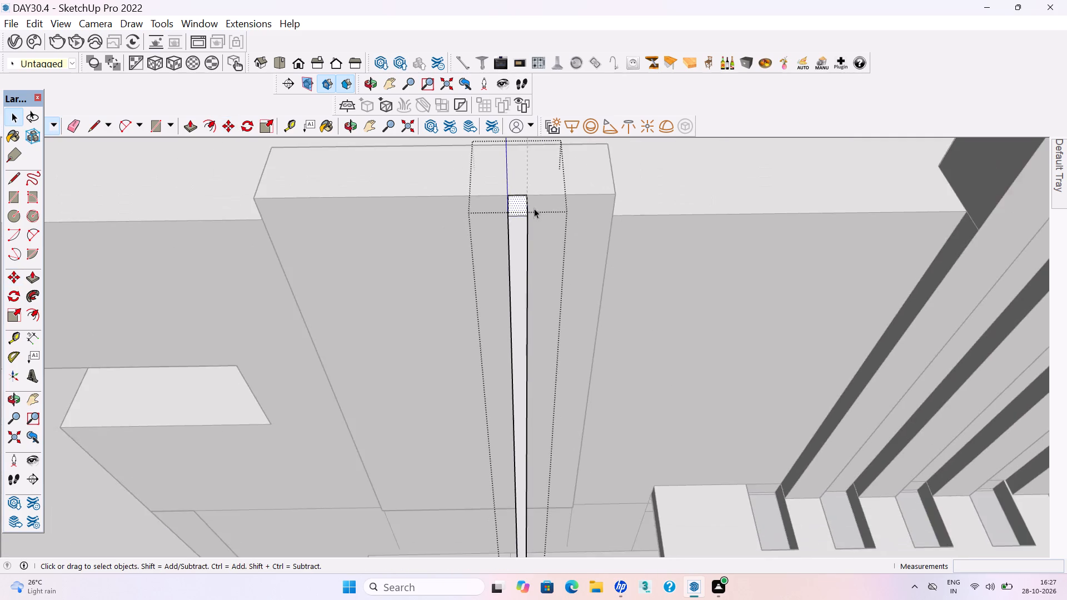
scroll(534, 208, "down", 9)
left_click(541, 521)
Scale the second slat upward along the blue axis until its top reaches the projecting wall panel's upper edge.
scroll(537, 417, "up", 10)
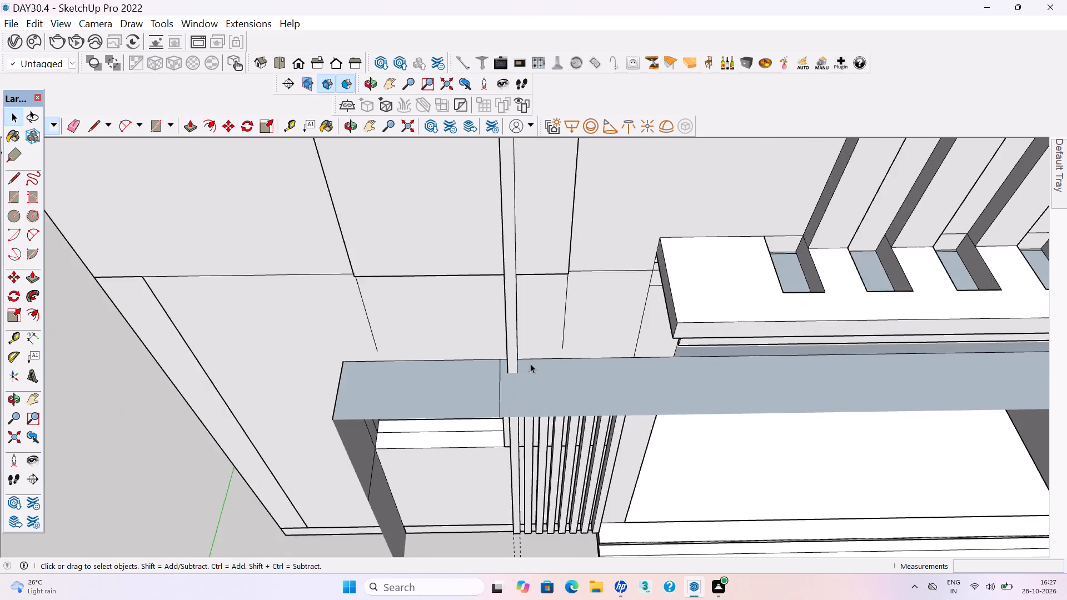
scroll(530, 363, "up", 5)
scroll(512, 347, "down", 6)
middle_click_drag(517, 425, 567, 112)
scroll(540, 298, "up", 4)
middle_click_drag(510, 256, 505, 288)
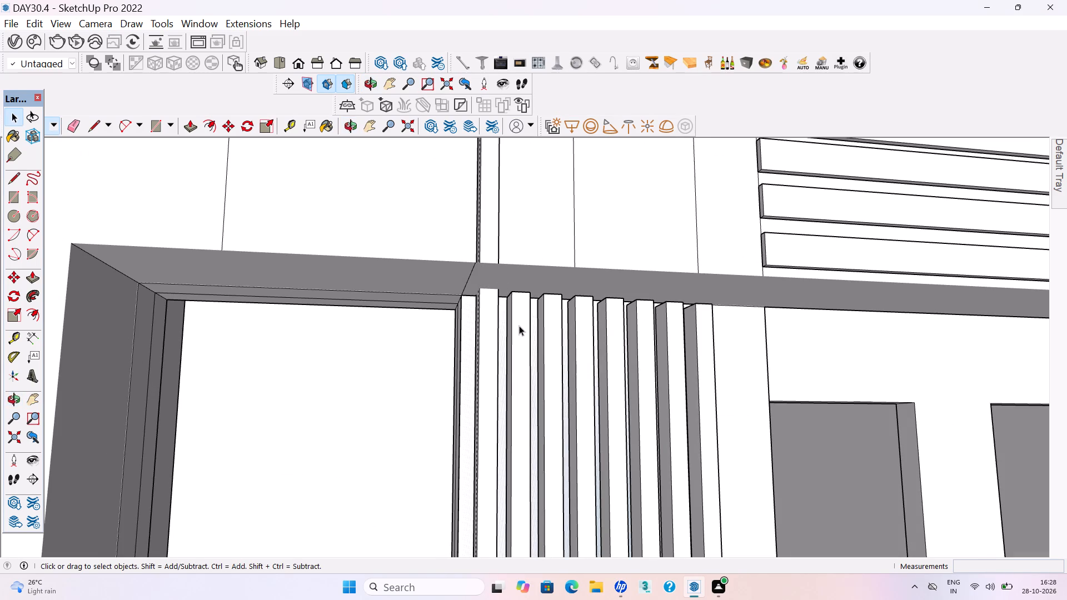
left_click(519, 326)
middle_click_drag(528, 238, 505, 359)
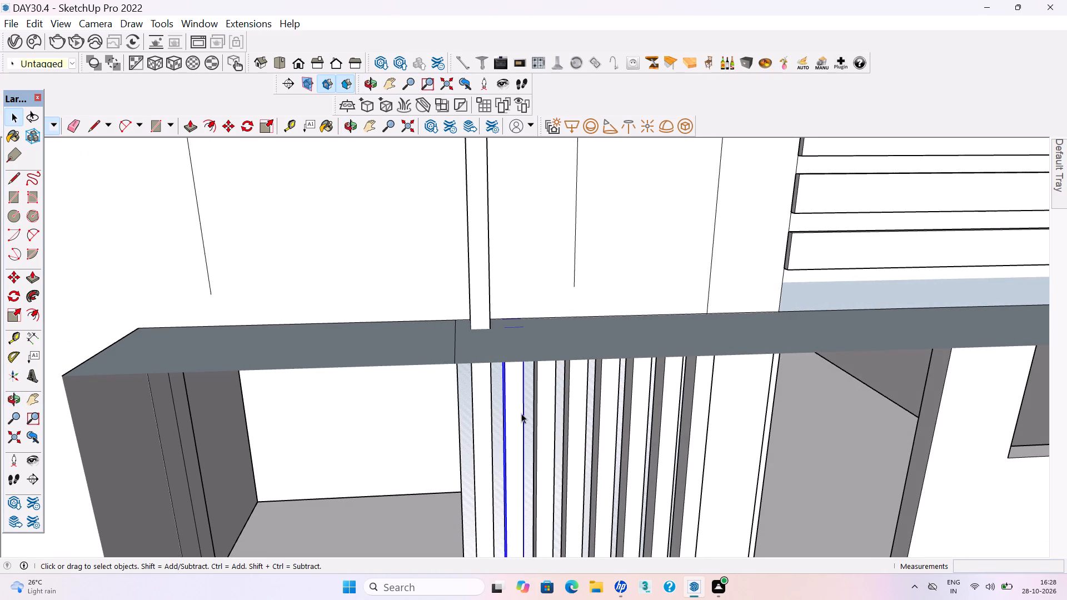
key("s")
middle_click_drag(526, 311, 500, 403)
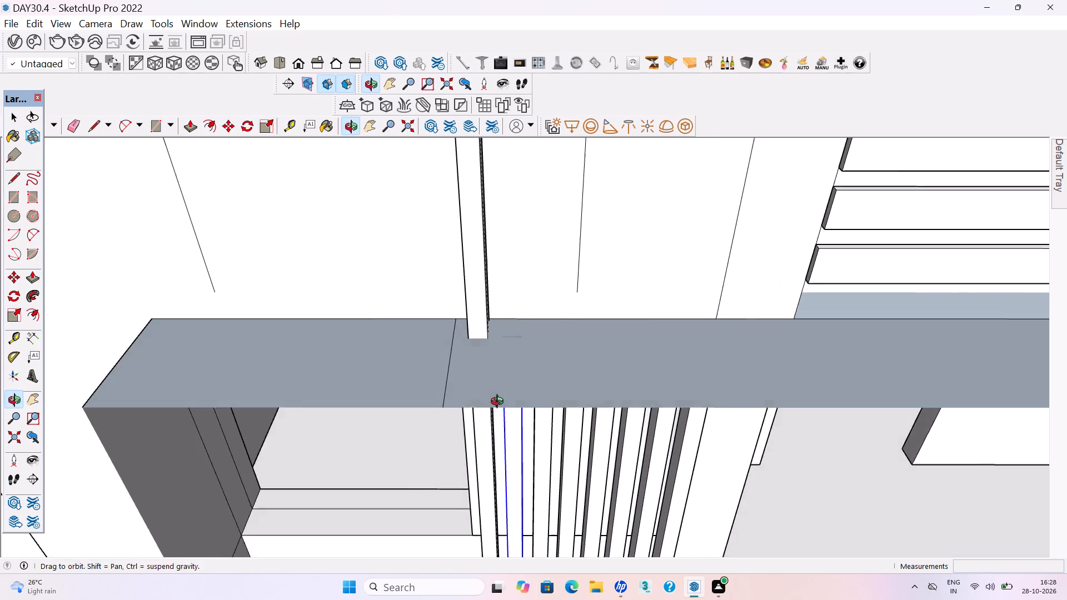
middle_click_drag(500, 403, 497, 409)
left_click(512, 326)
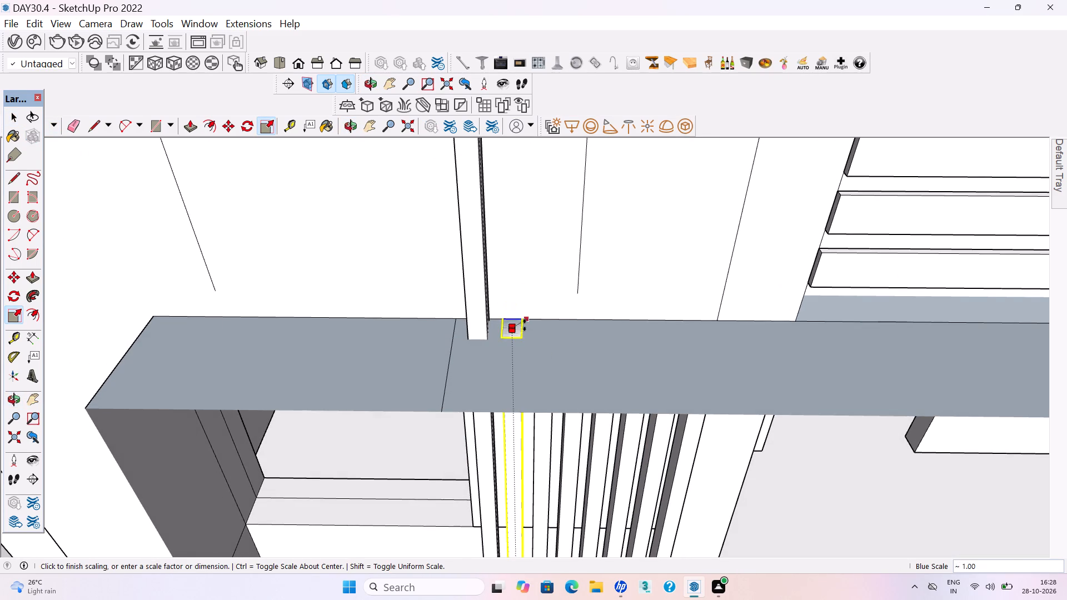
scroll(525, 325, "down", 18)
scroll(524, 149, "up", 5)
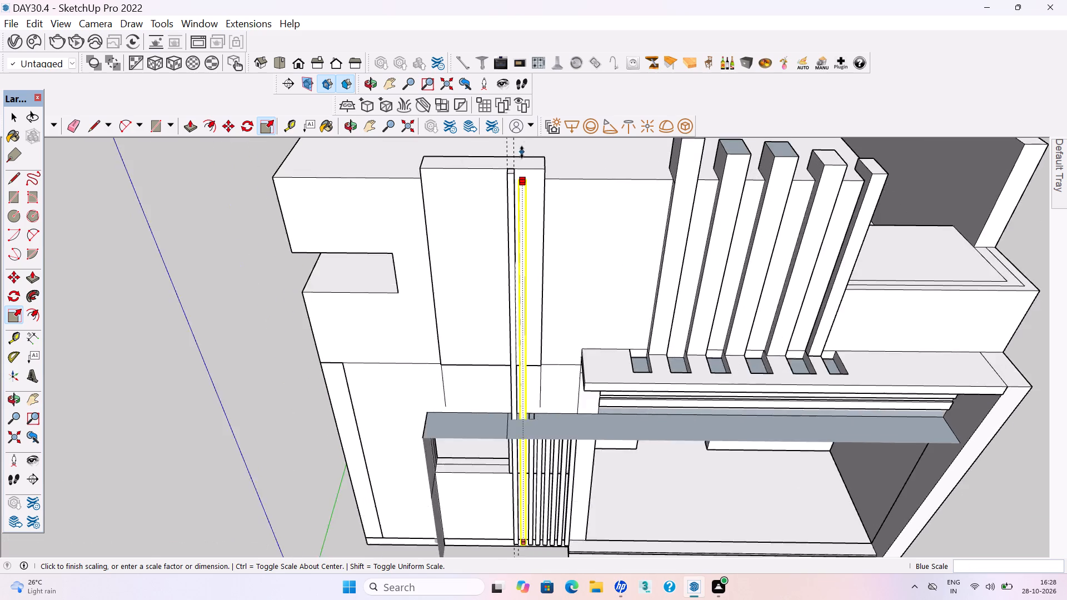
scroll(522, 152, "up", 7)
left_click(518, 179)
scroll(526, 171, "down", 9)
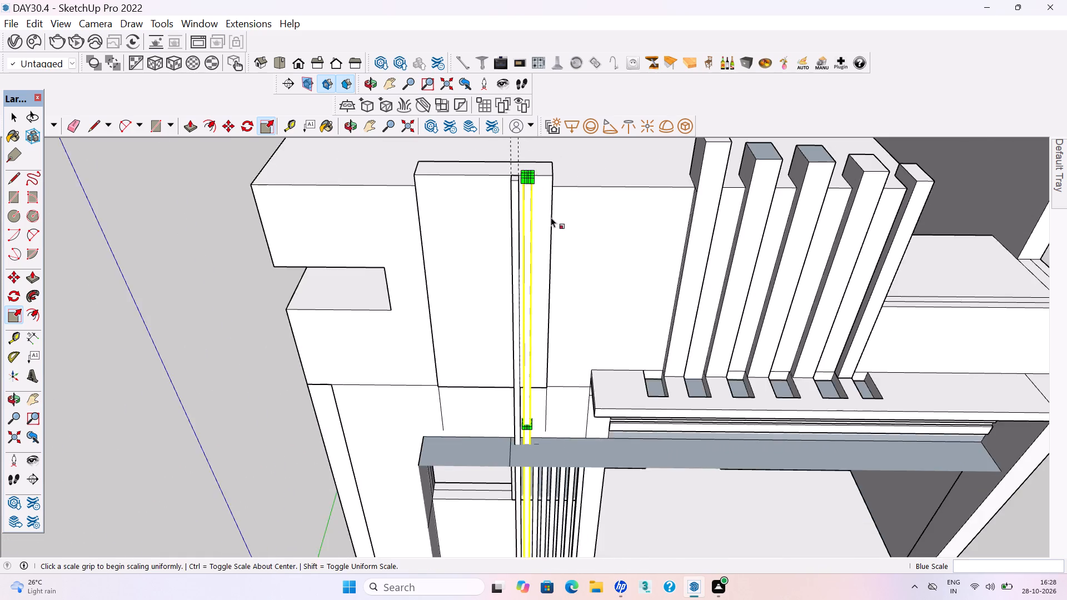
scroll(551, 217, "down", 3)
scroll(548, 434, "up", 4)
key("space")
Scale the third slat upward along the blue axis by about 2.22 to reach the projecting wall panel's upper edge.
scroll(540, 407, "up", 9)
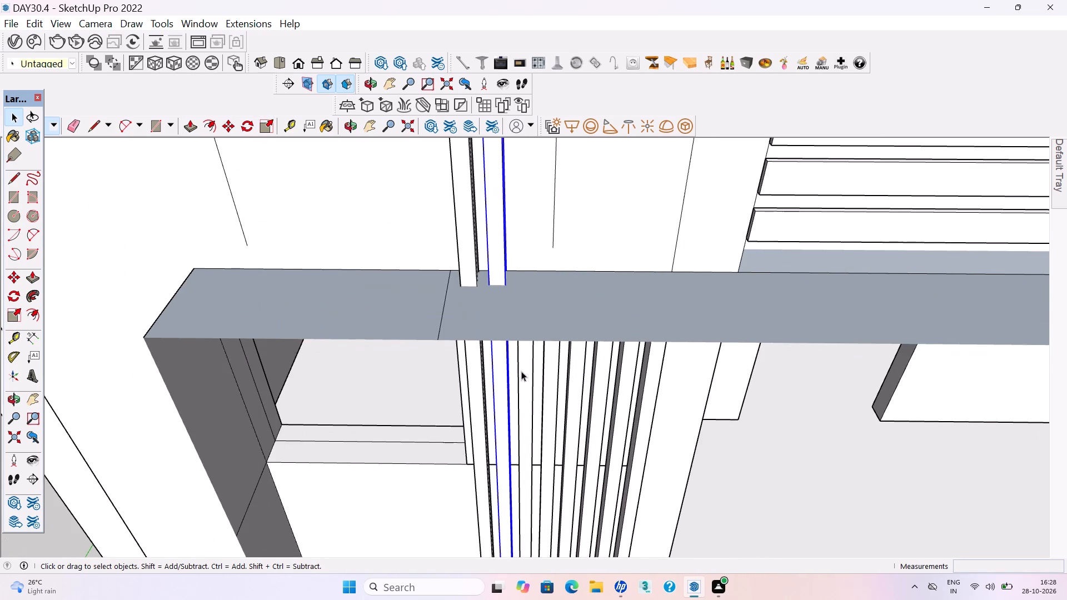
left_click(521, 371)
key("s")
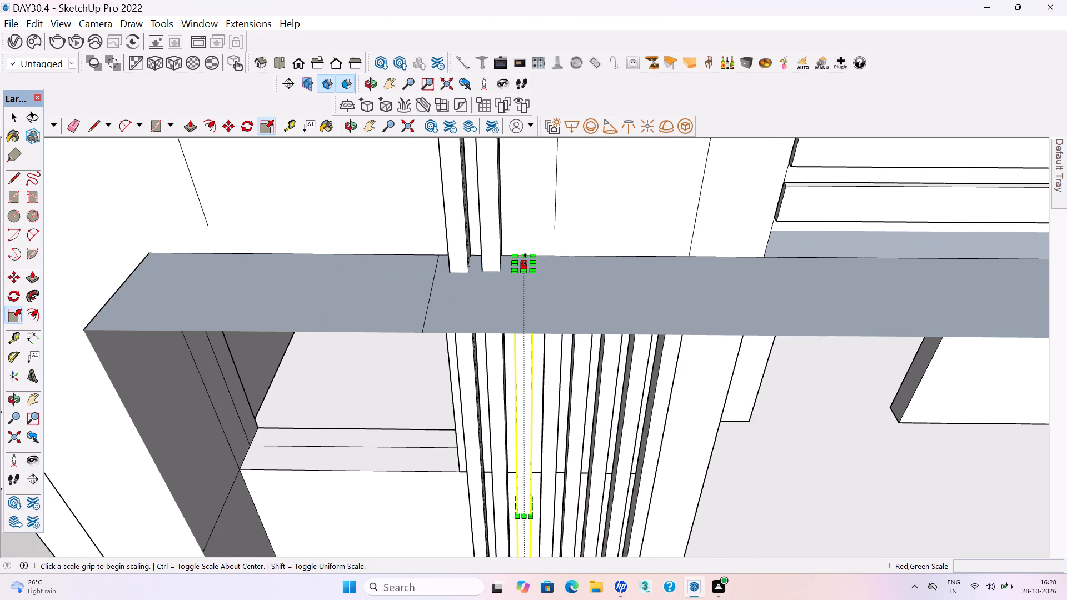
left_click(525, 259)
scroll(541, 246, "down", 13)
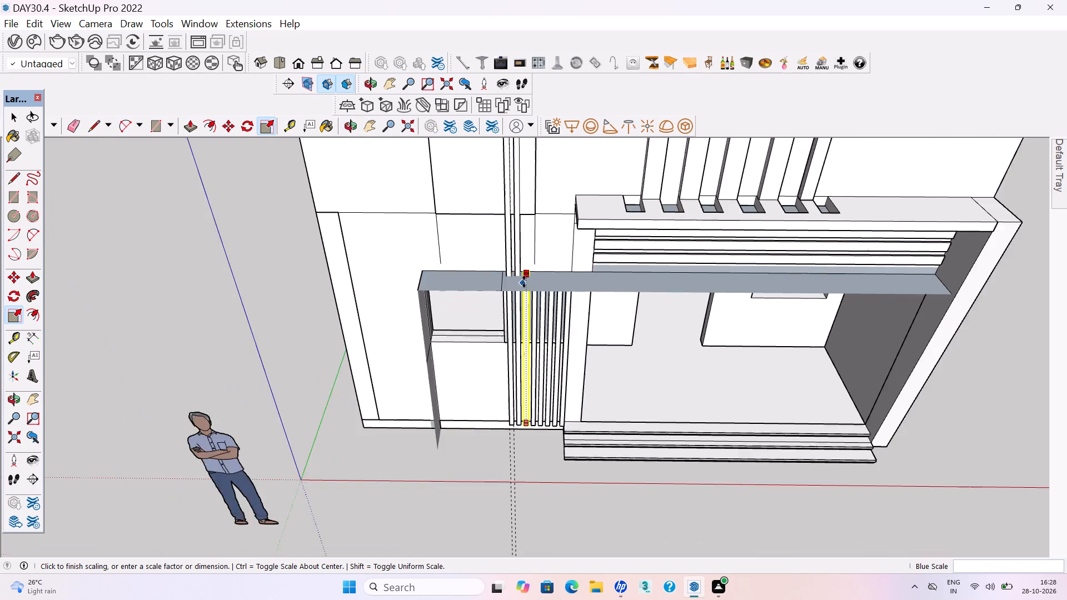
scroll(524, 282, "down", 15)
scroll(533, 206, "up", 6)
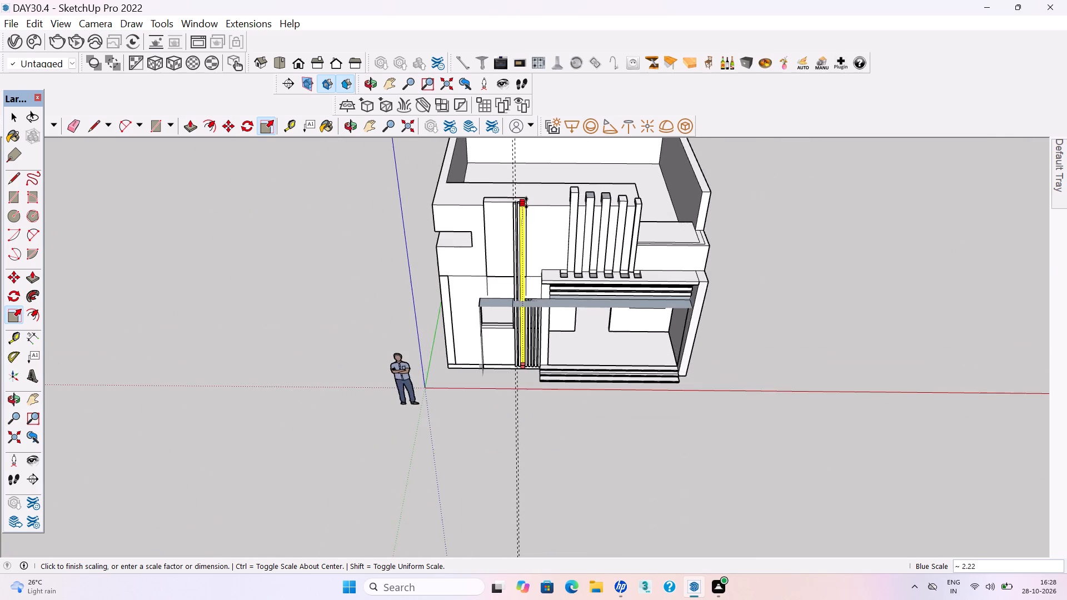
scroll(526, 203, "up", 16)
left_click(512, 209)
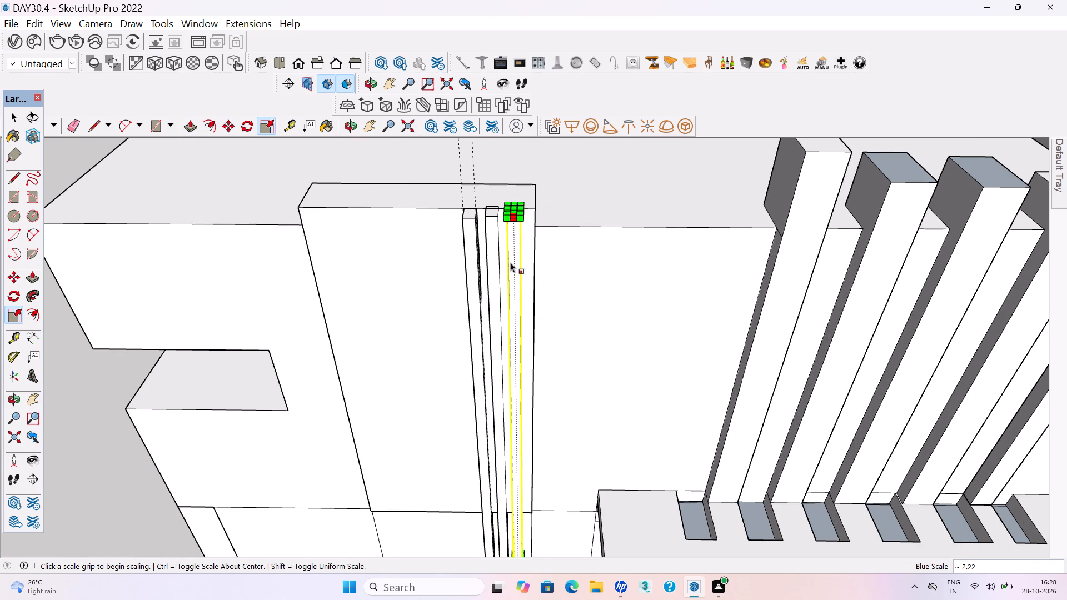
scroll(503, 234, "down", 5)
key("space")
Move the second slat so its top back corner sits on the projecting wall panel's upper front edge.
scroll(511, 216, "up", 13)
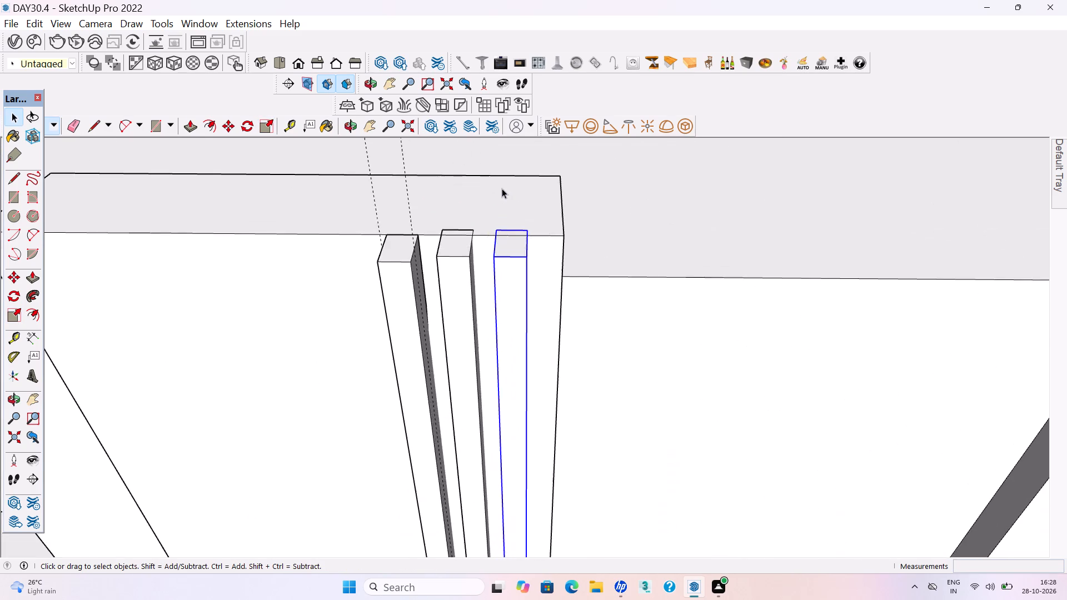
middle_click_drag(480, 223, 476, 317)
scroll(457, 256, "up", 5)
left_click(448, 287)
key("m")
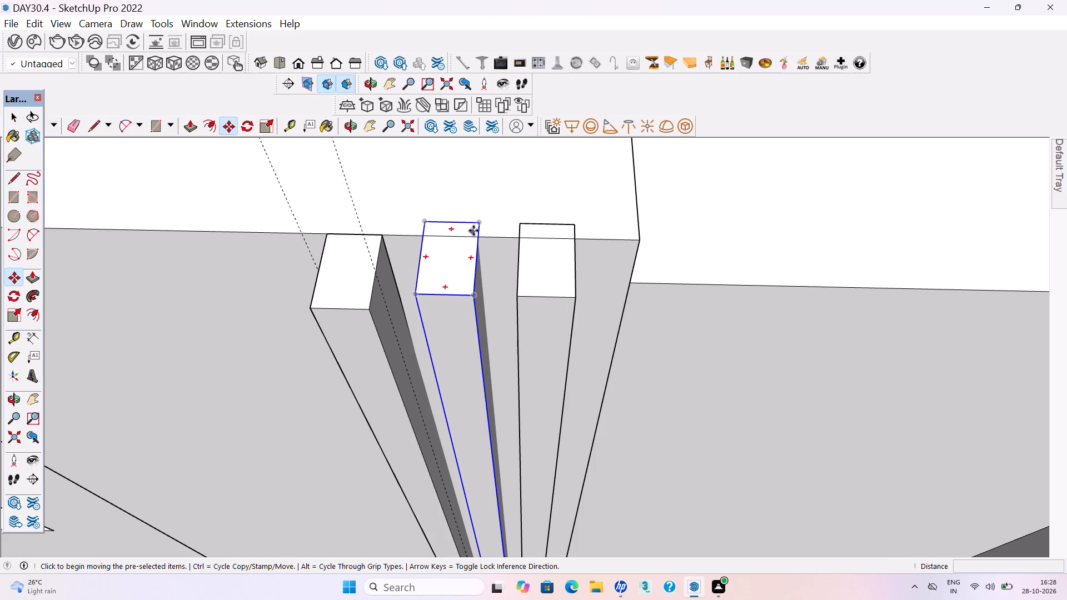
left_click(481, 221)
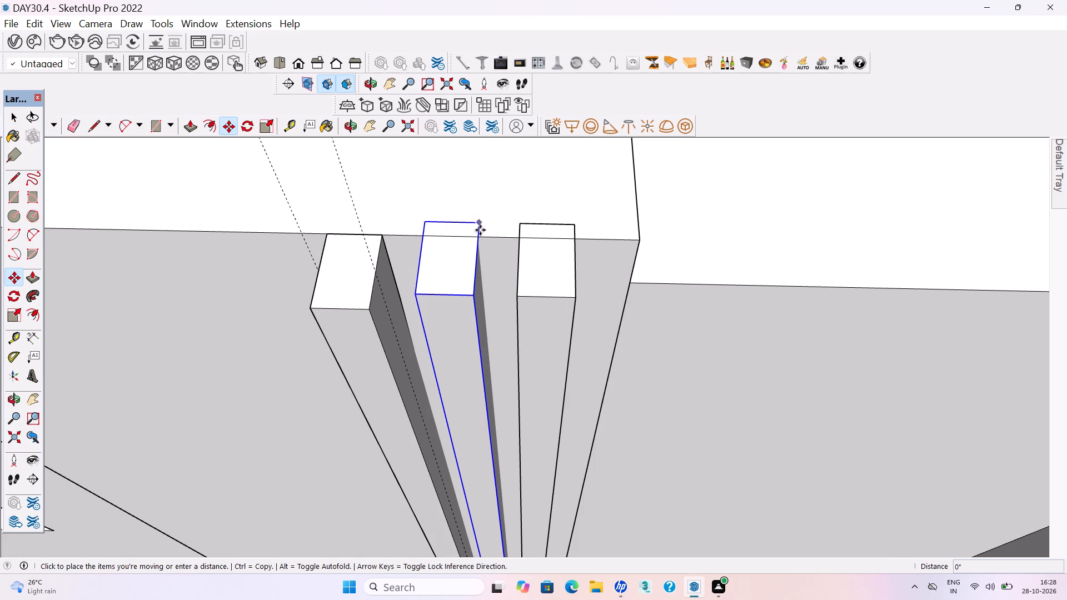
left_click(480, 238)
key("space")
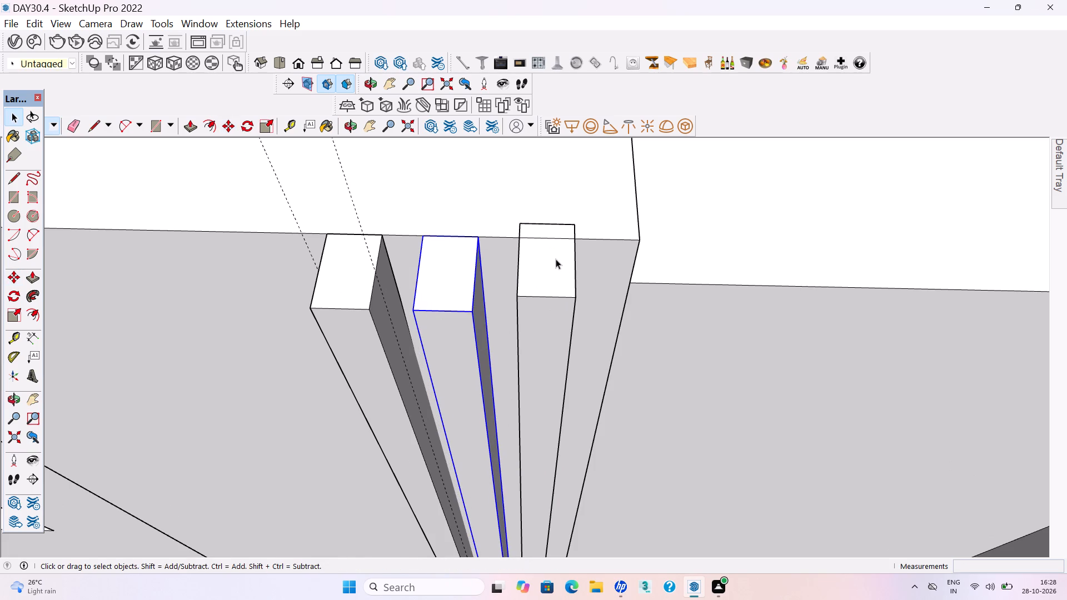
Move the third slat so its top back corner sits on the projecting wall panel's upper front edge.
left_click(556, 259)
key("m")
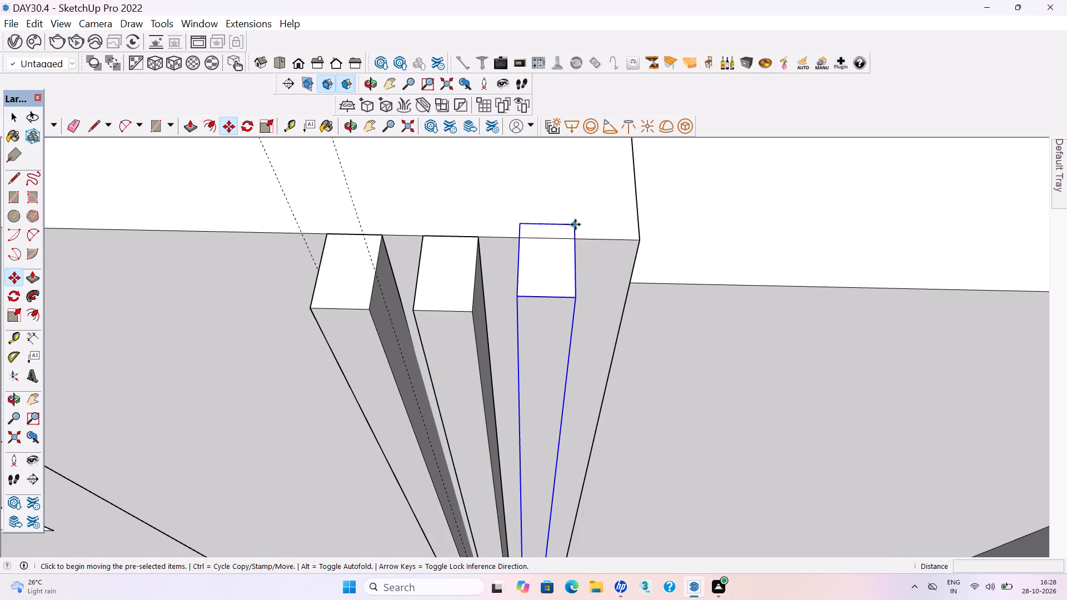
left_click(575, 224)
left_click(574, 239)
key("space")
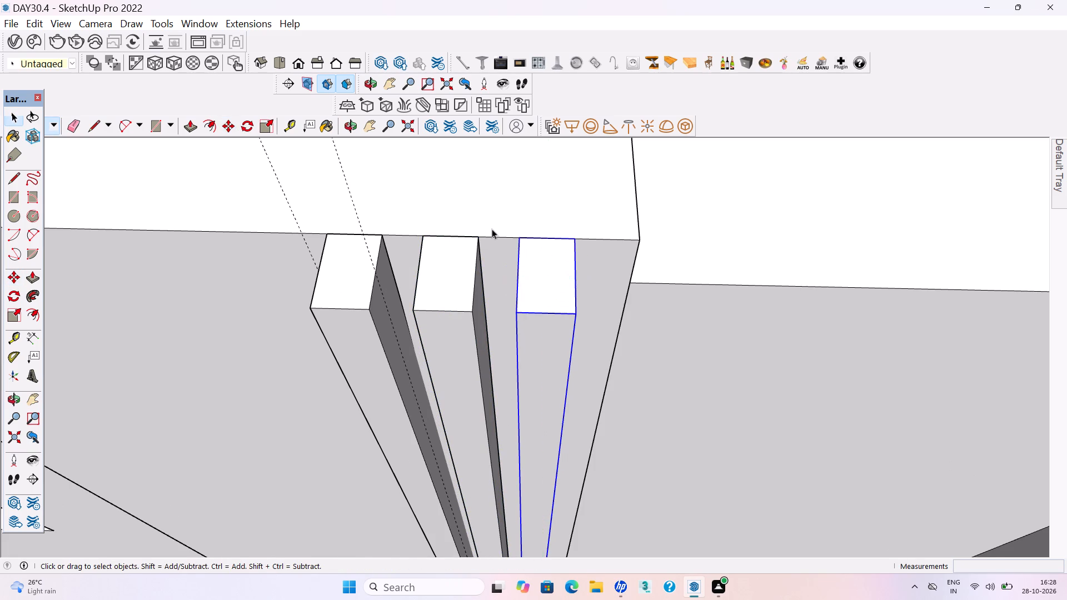
Scale the fourth slat upward along the blue axis by about 2.22 to reach the projecting wall panel's upper edge.
scroll(491, 228, "down", 13)
scroll(498, 244, "down", 11)
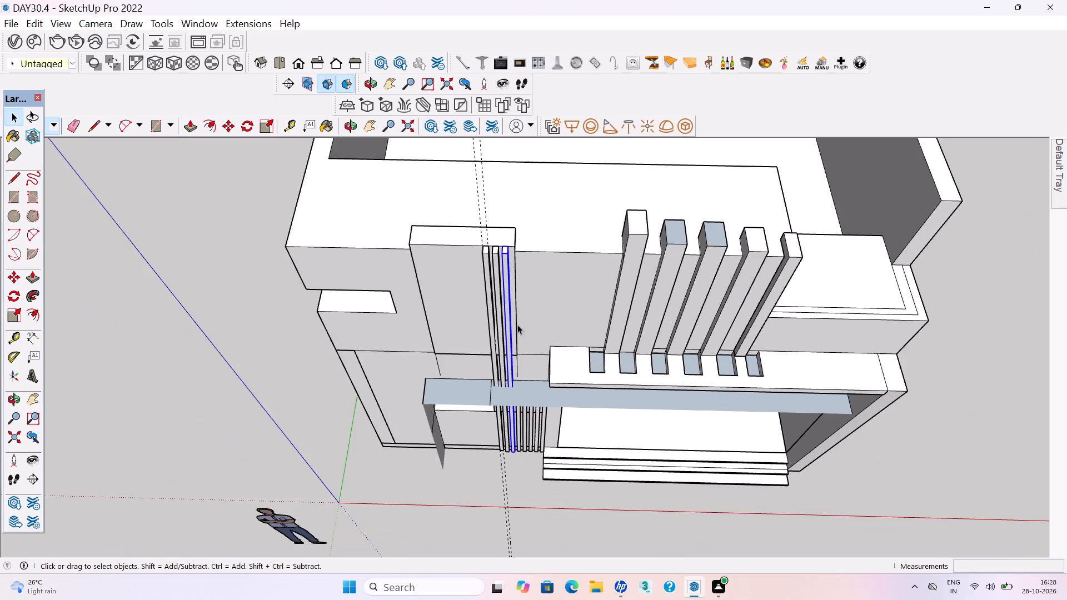
scroll(522, 386, "up", 13)
left_click(528, 400)
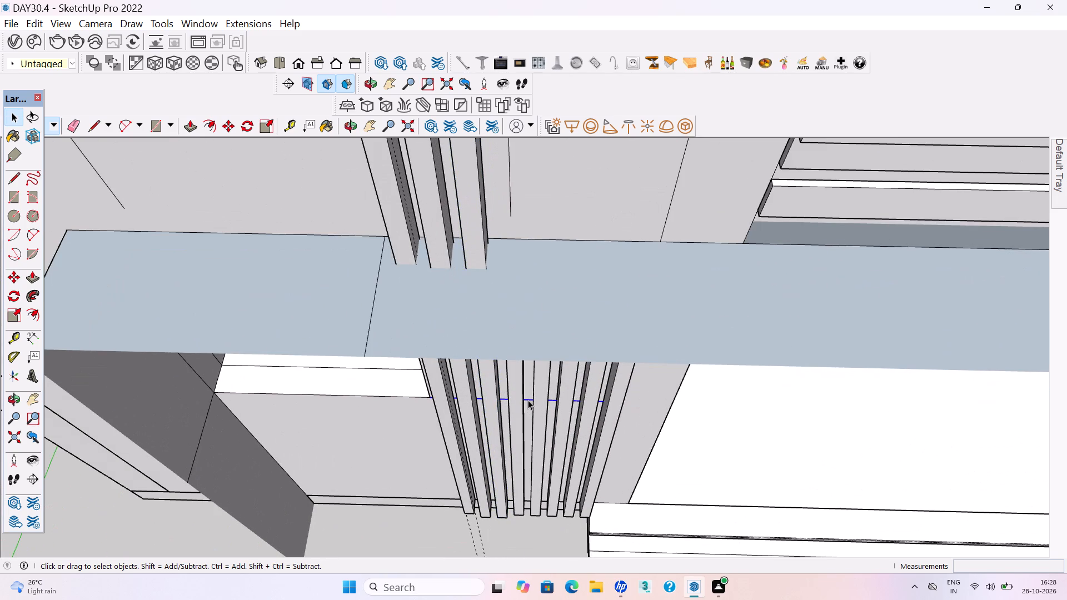
key("s")
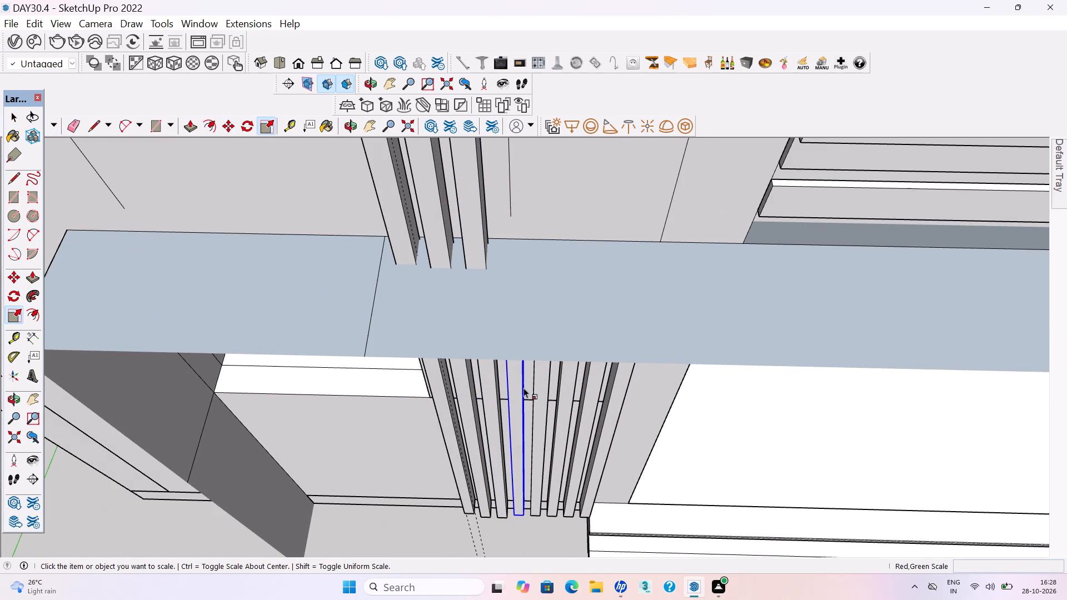
key("space")
middle_click_drag(527, 412, 581, 324)
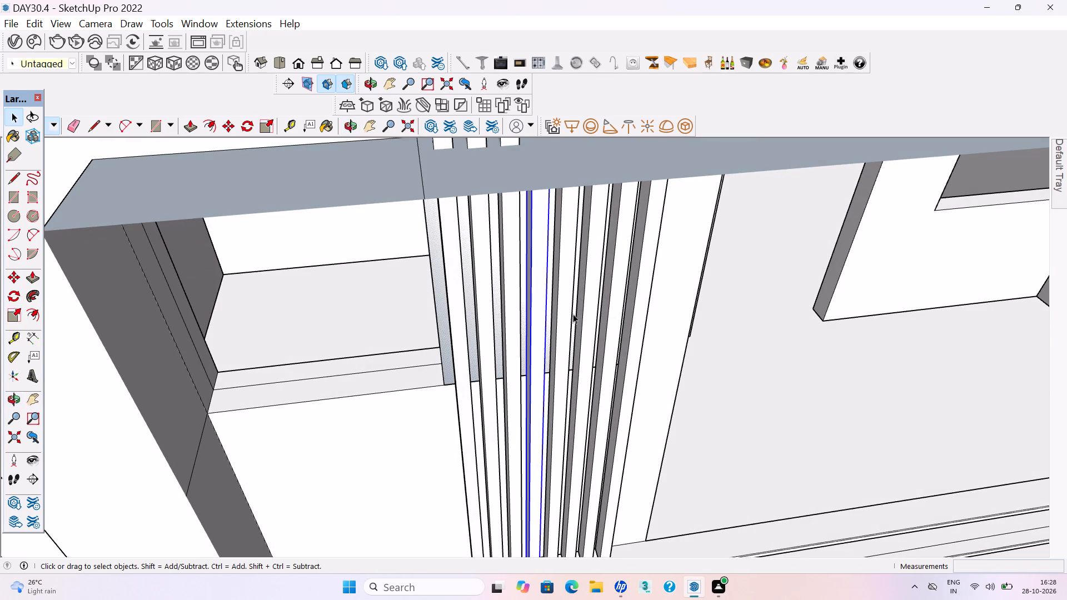
middle_click_drag(541, 212, 498, 274)
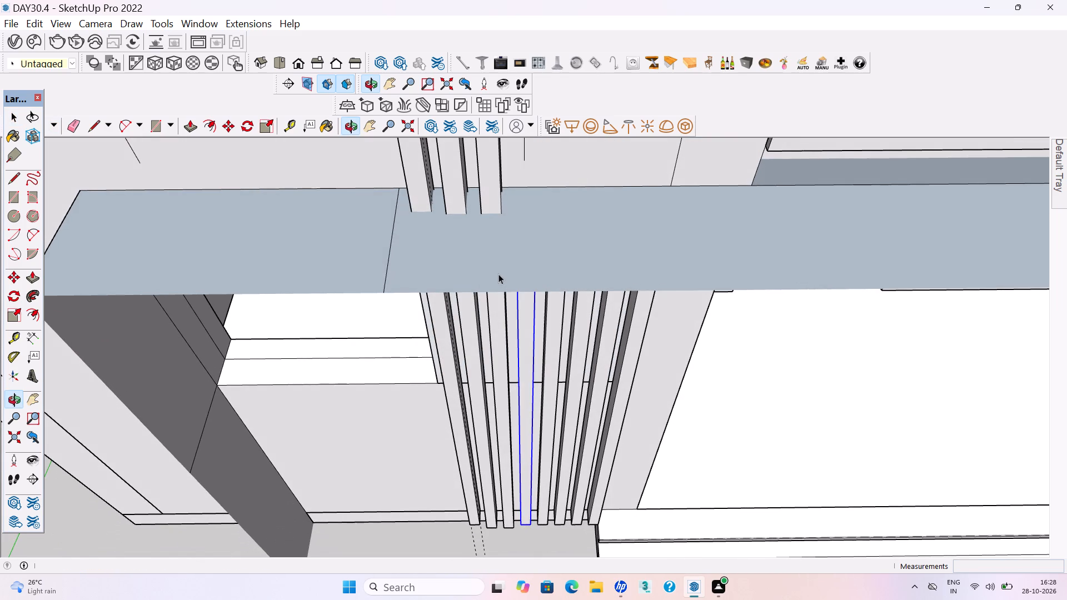
key("s")
left_click(527, 194)
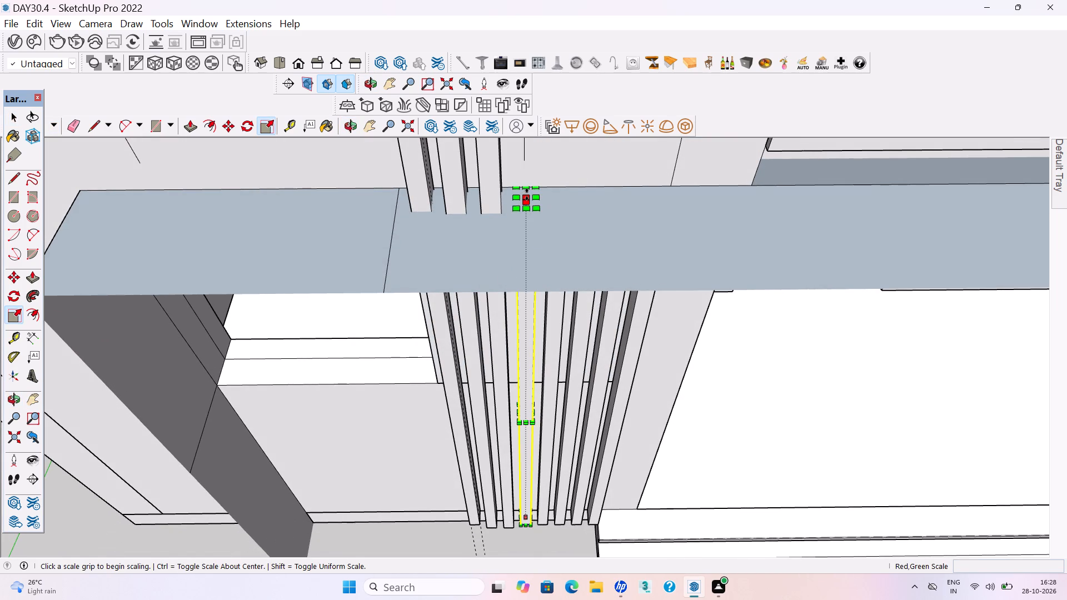
scroll(554, 219, "down", 3)
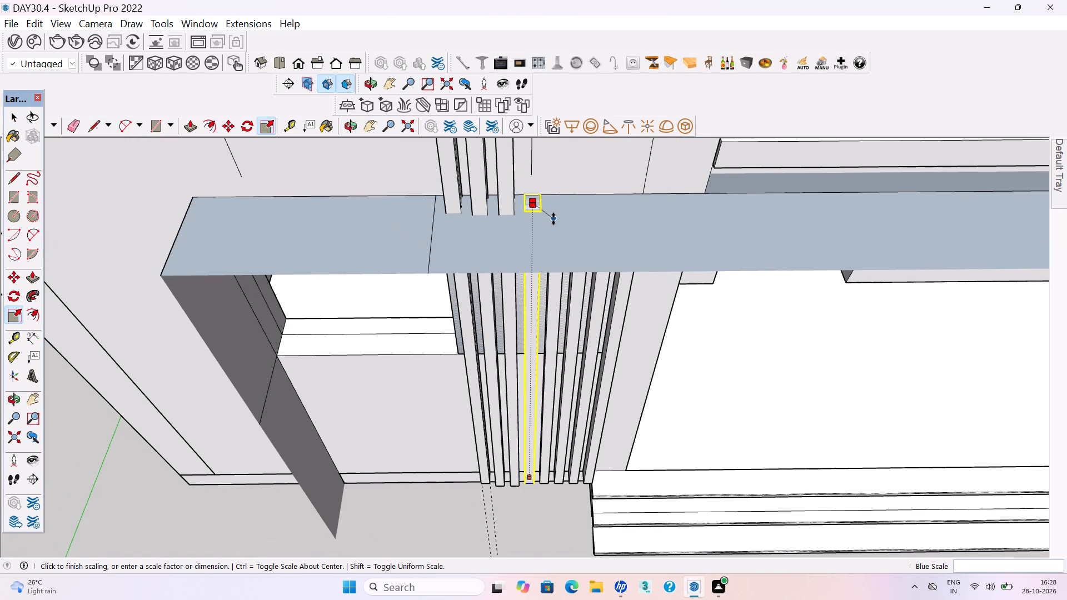
scroll(645, 576, "down", 6)
scroll(609, 415, "down", 13)
scroll(619, 333, "up", 13)
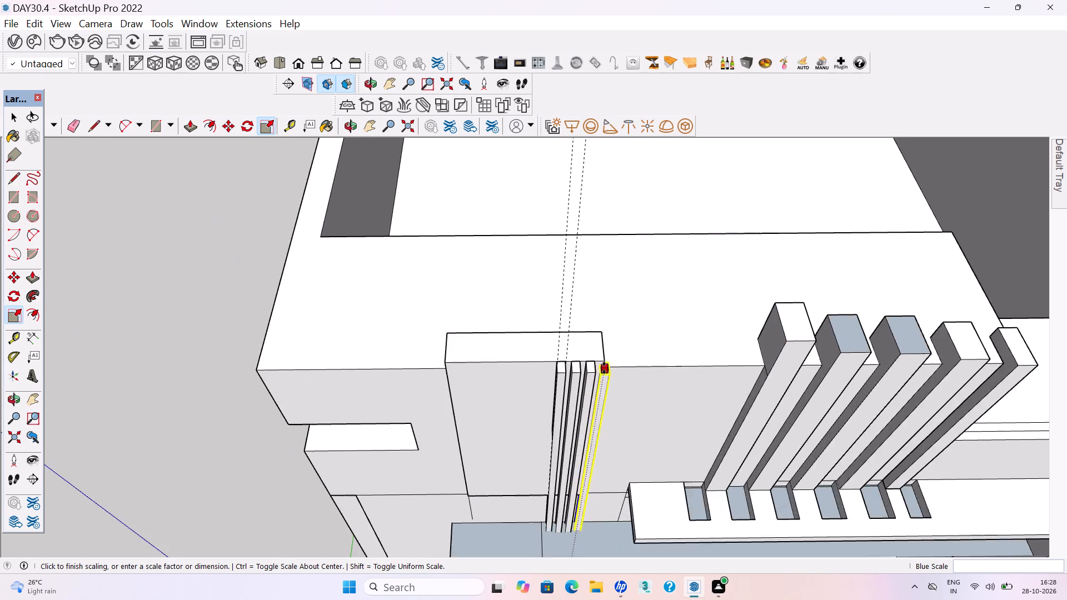
scroll(604, 368, "up", 11)
left_click(588, 347)
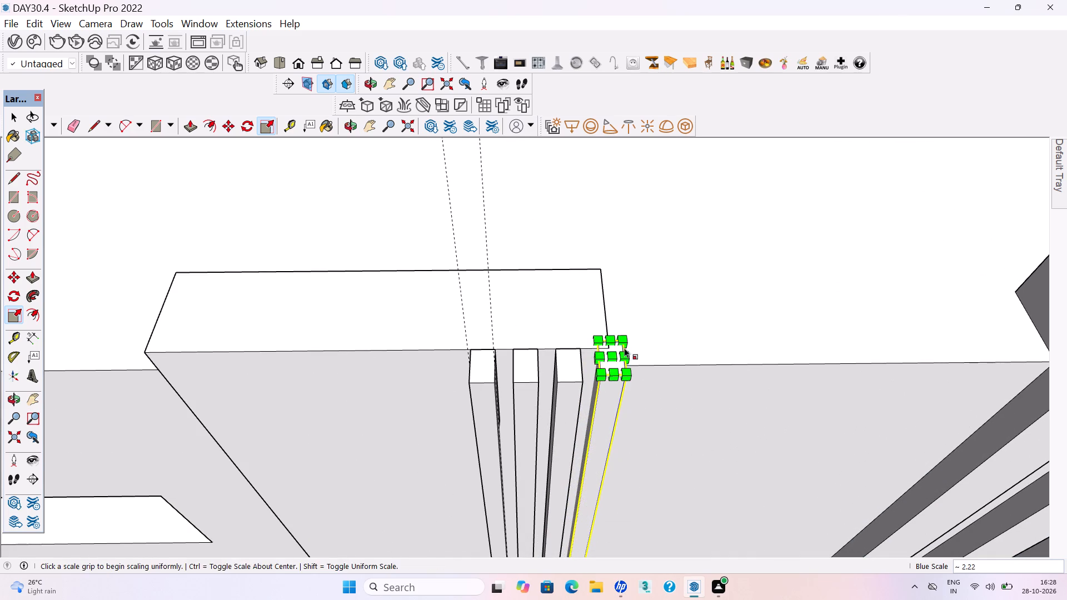
scroll(619, 348, "up", 3)
key("space")
Move the fourth slat so its top back corner sits on the line of the projecting wall panel's upper front edge.
key("m")
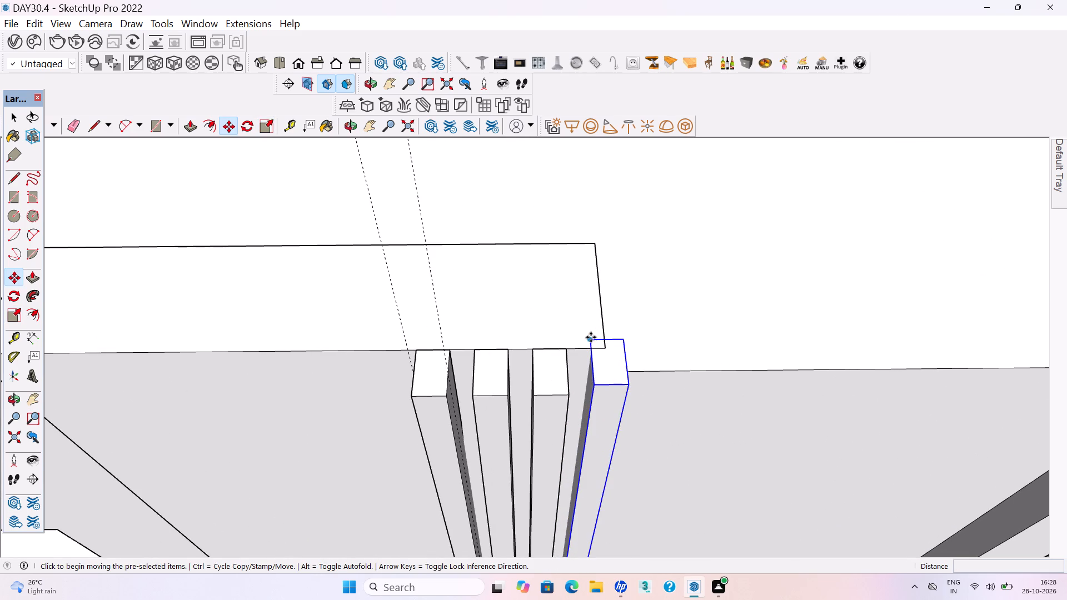
left_click(590, 337)
left_click(590, 348)
scroll(517, 333, "down", 4)
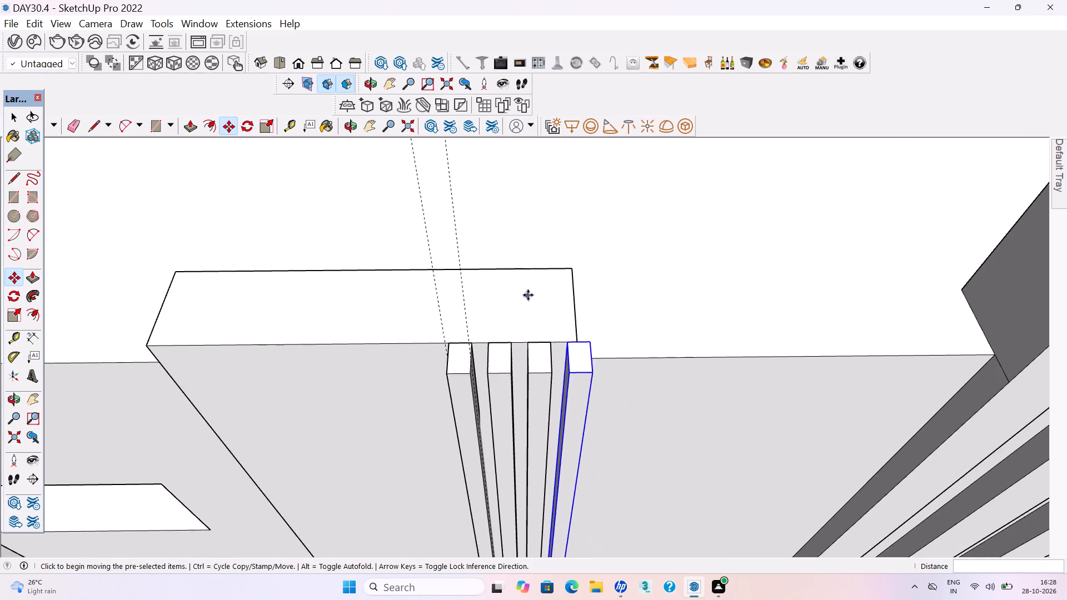
scroll(528, 295, "down", 15)
key("space")
Scale the fifth slat upward along the blue axis by about 2.22 to match the top of the fourth slat.
scroll(552, 465, "up", 7)
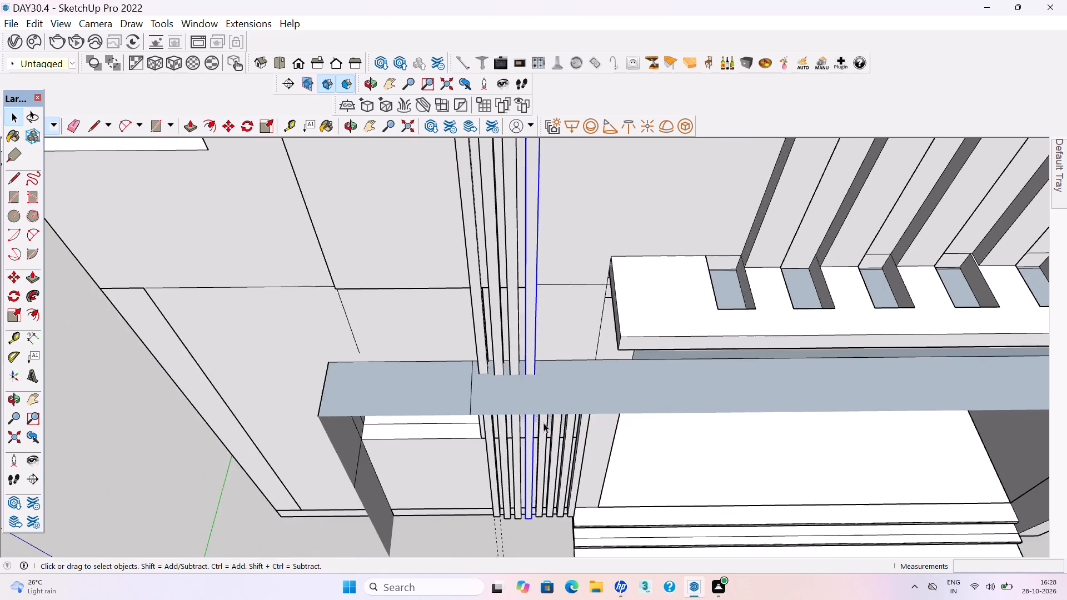
scroll(544, 423, "up", 7)
middle_click_drag(541, 438, 520, 341)
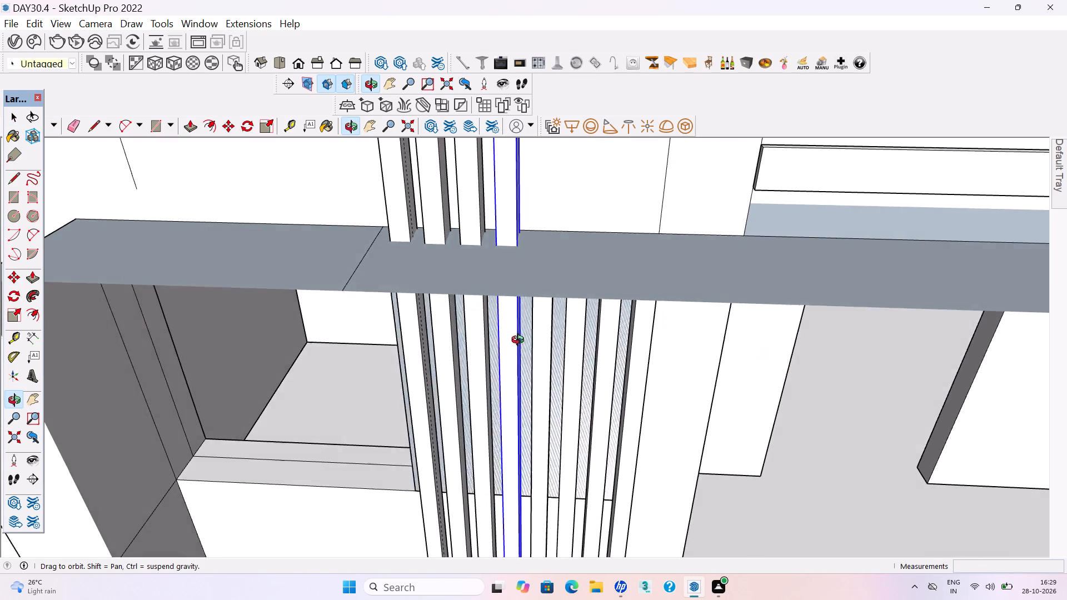
middle_click_drag(520, 341, 519, 343)
left_click(537, 368)
middle_click_drag(587, 314, 549, 371)
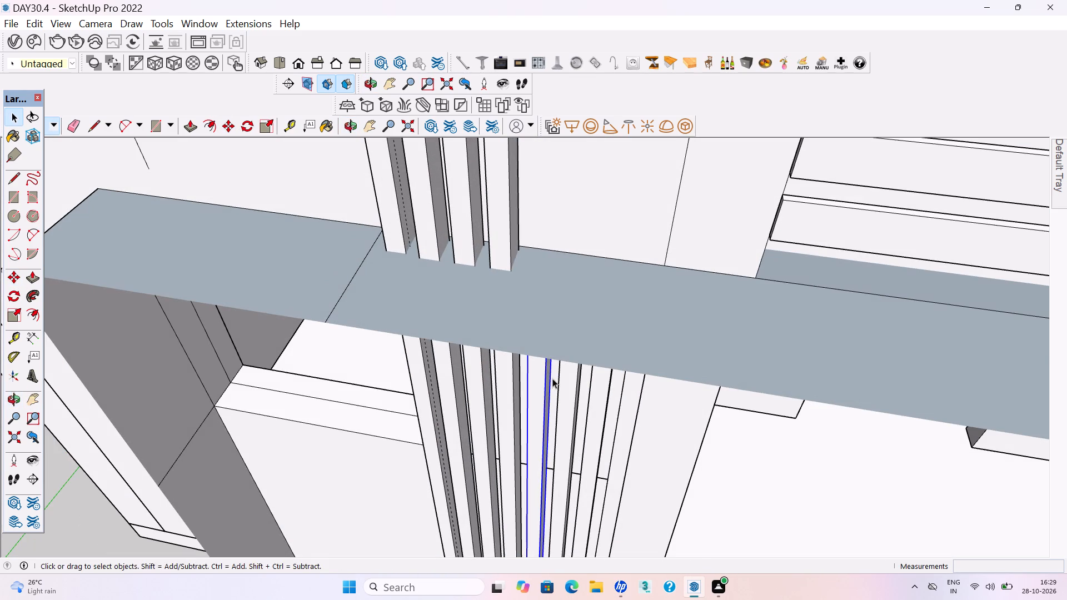
key("s")
left_click(545, 259)
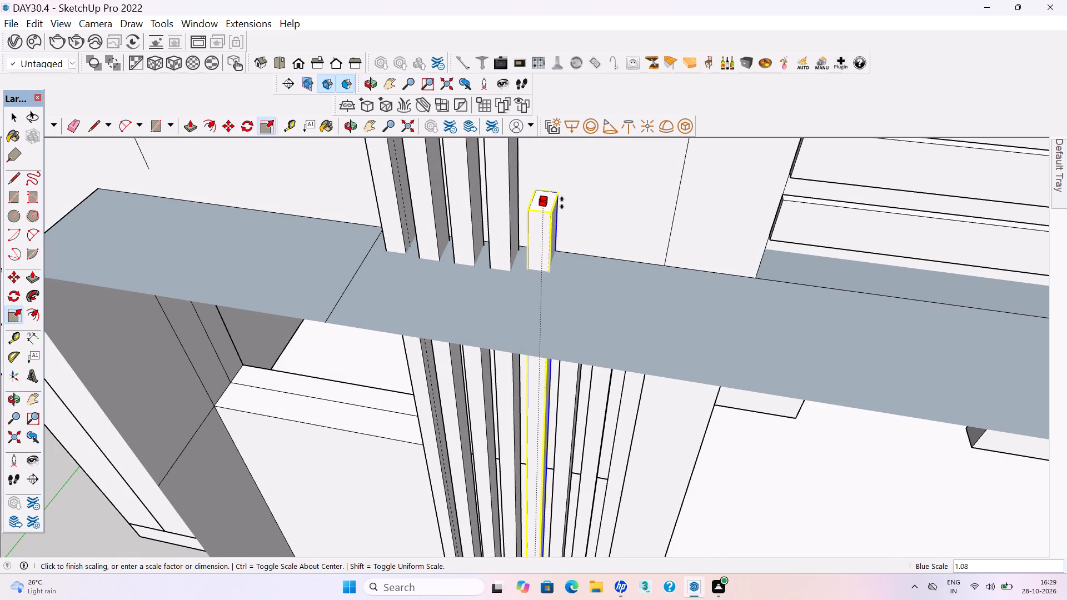
scroll(625, 297, "down", 17)
scroll(656, 276, "down", 8)
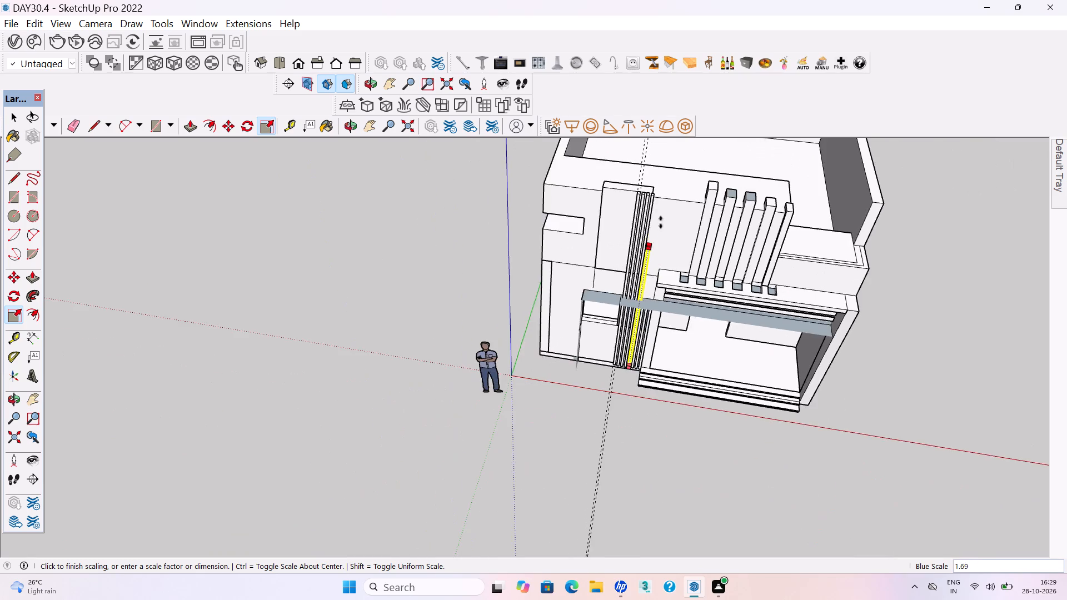
scroll(667, 167, "up", 17)
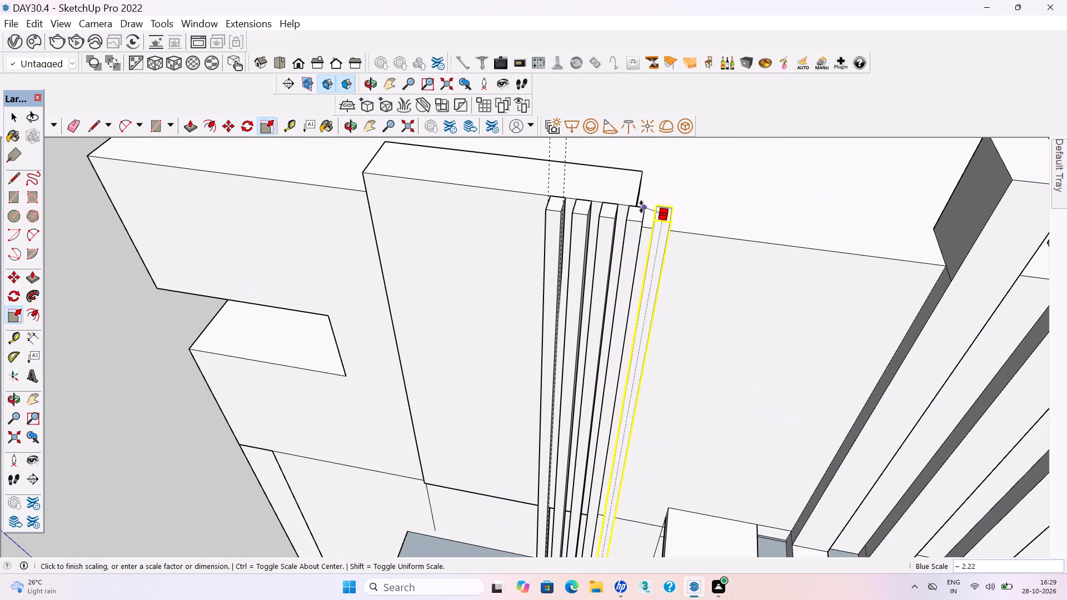
left_click(641, 207)
scroll(625, 199, "down", 4)
key("space")
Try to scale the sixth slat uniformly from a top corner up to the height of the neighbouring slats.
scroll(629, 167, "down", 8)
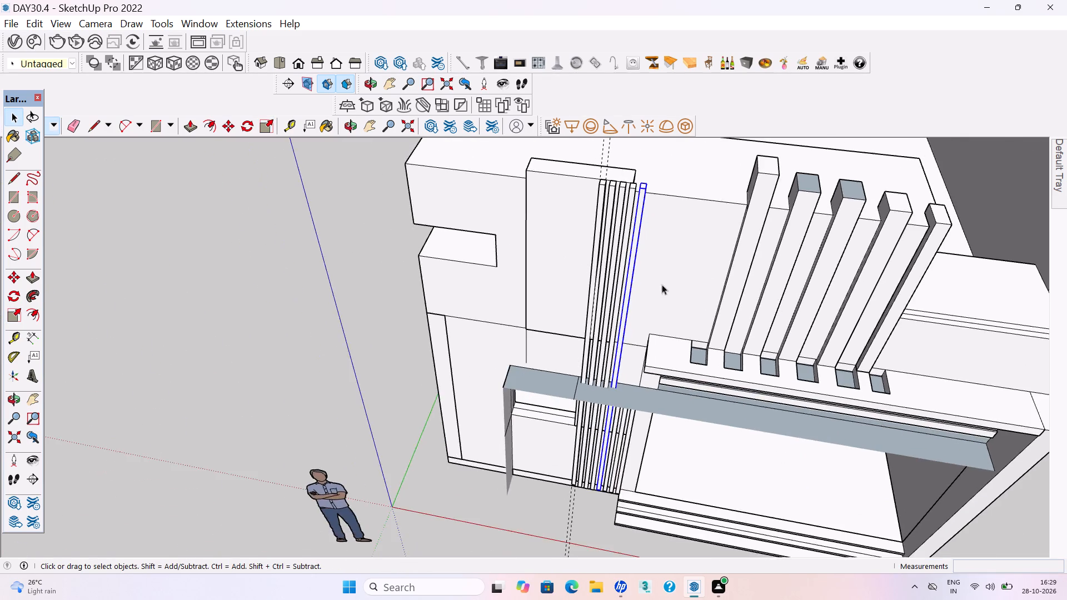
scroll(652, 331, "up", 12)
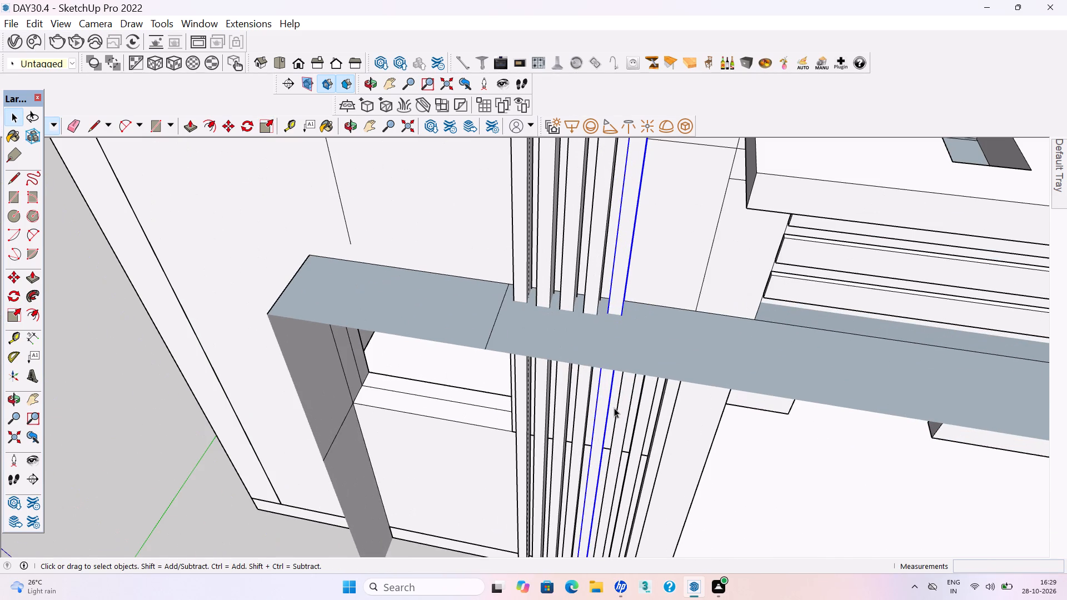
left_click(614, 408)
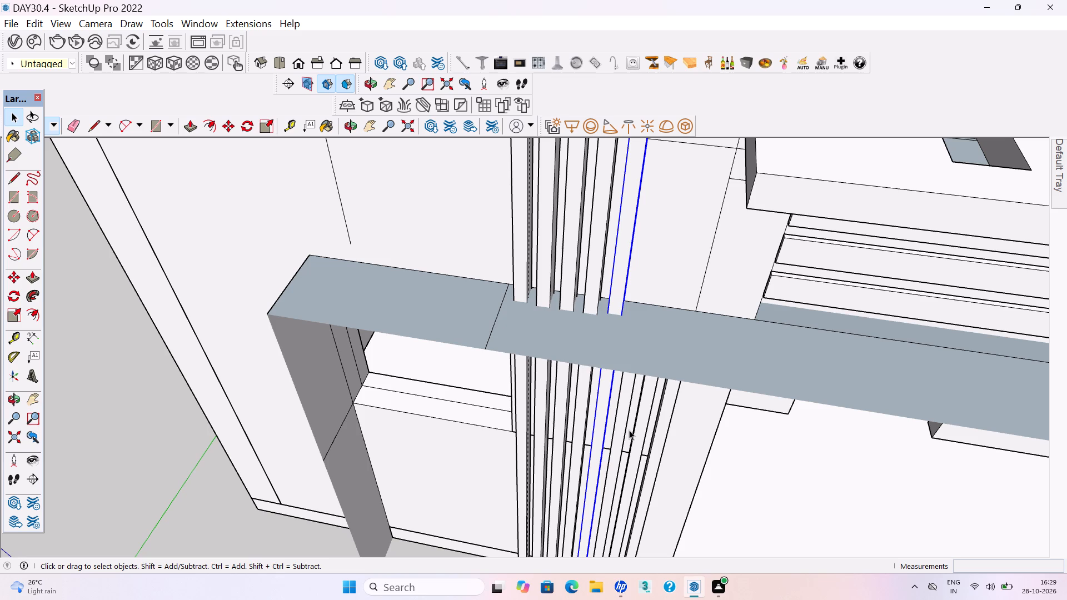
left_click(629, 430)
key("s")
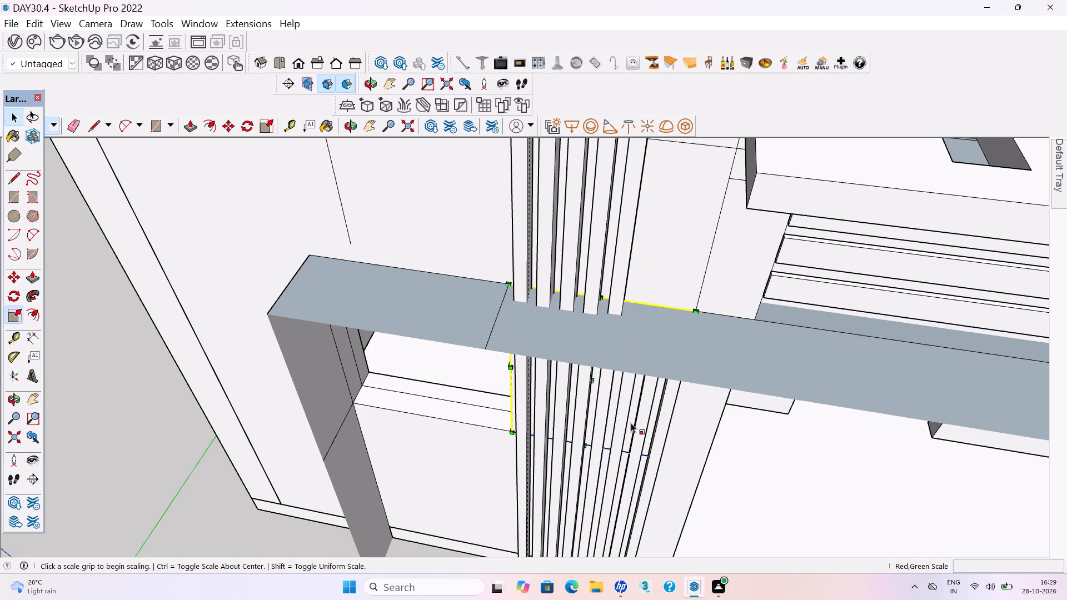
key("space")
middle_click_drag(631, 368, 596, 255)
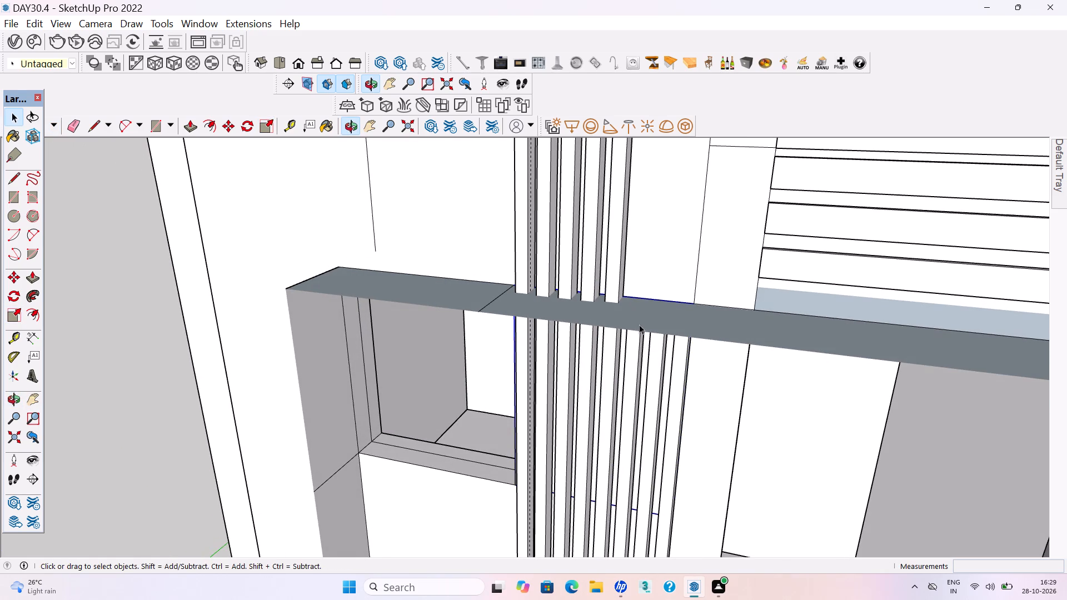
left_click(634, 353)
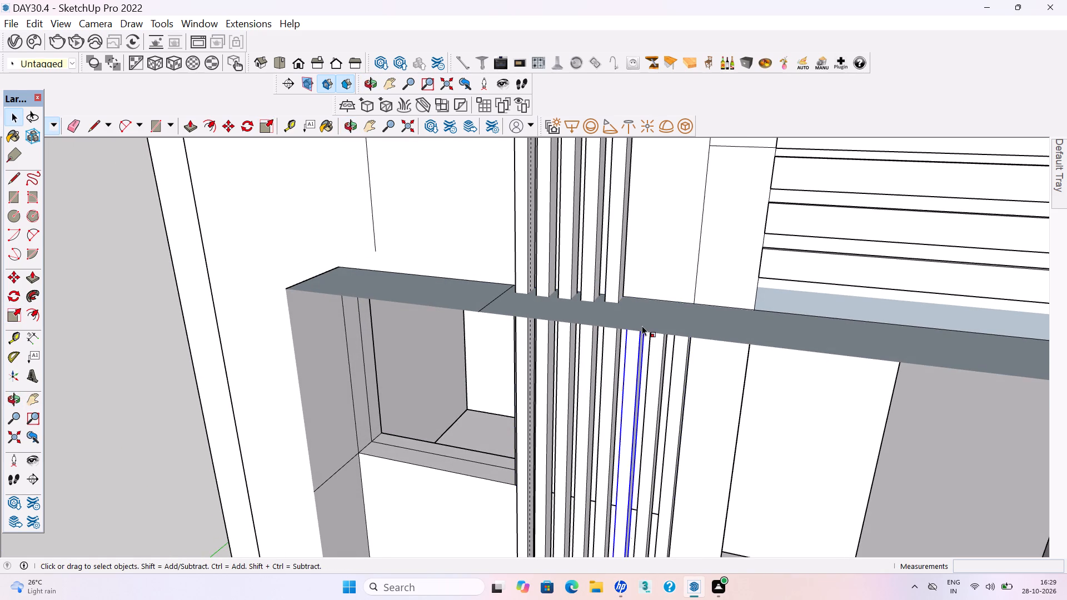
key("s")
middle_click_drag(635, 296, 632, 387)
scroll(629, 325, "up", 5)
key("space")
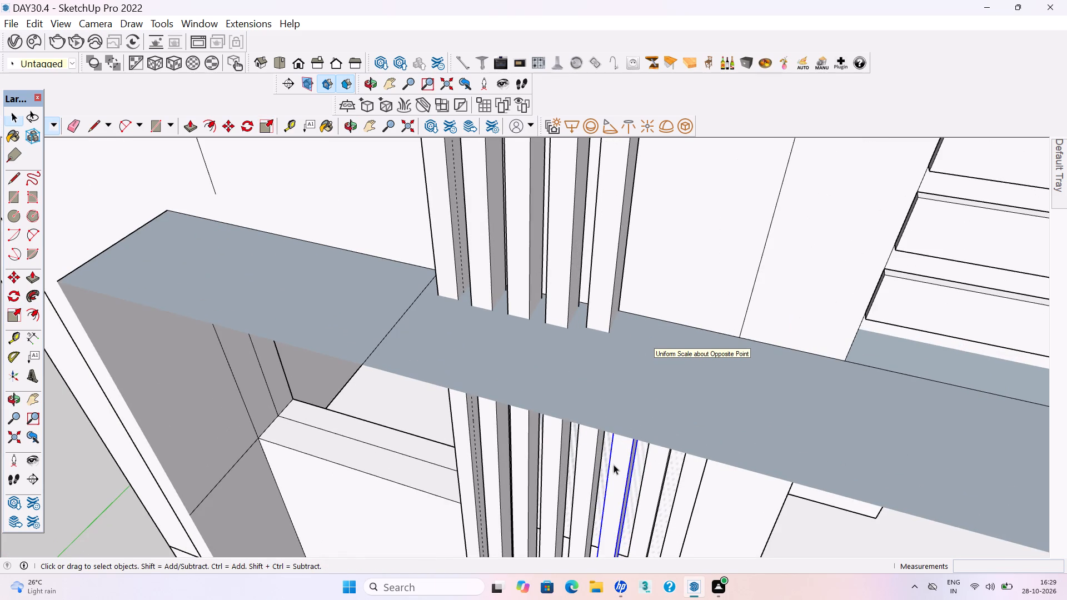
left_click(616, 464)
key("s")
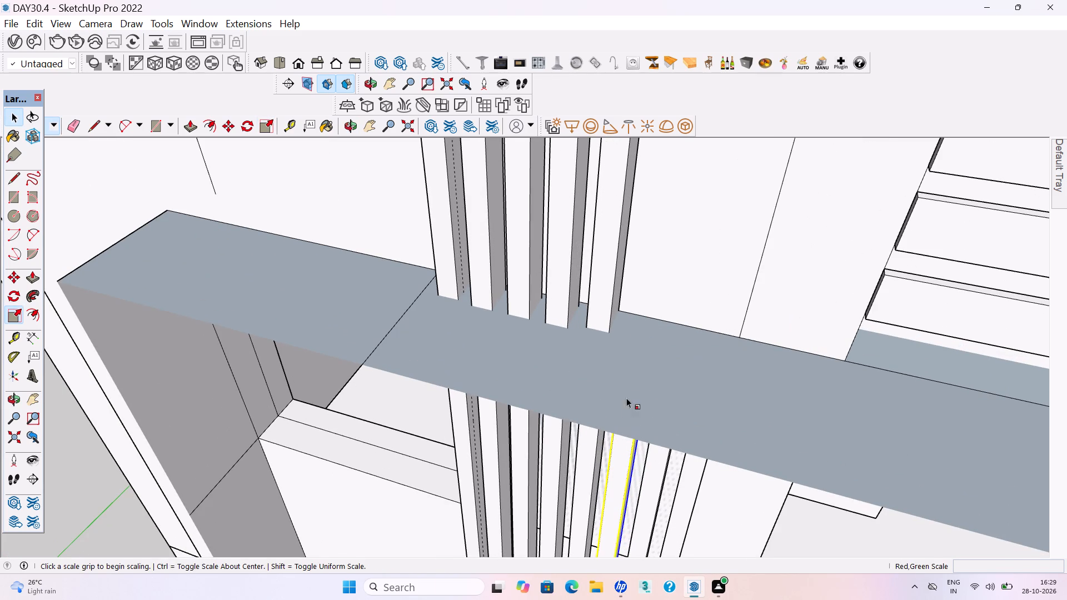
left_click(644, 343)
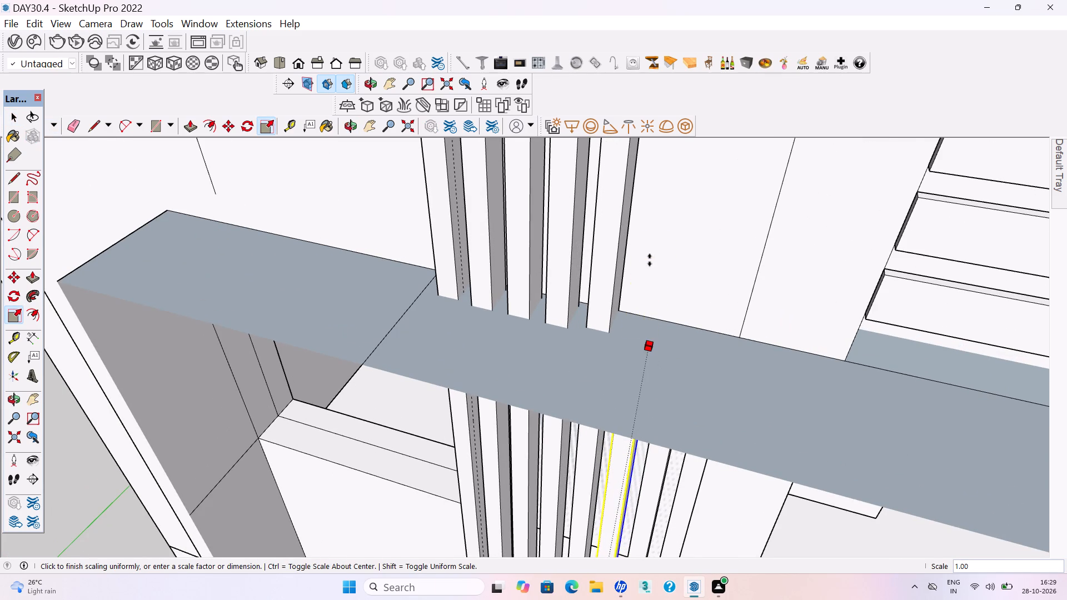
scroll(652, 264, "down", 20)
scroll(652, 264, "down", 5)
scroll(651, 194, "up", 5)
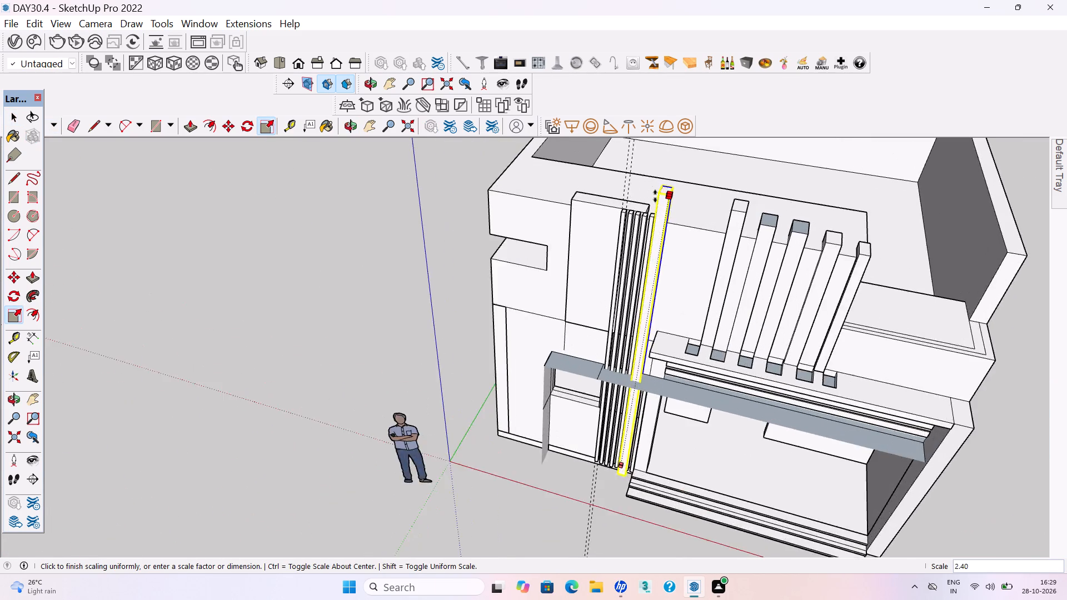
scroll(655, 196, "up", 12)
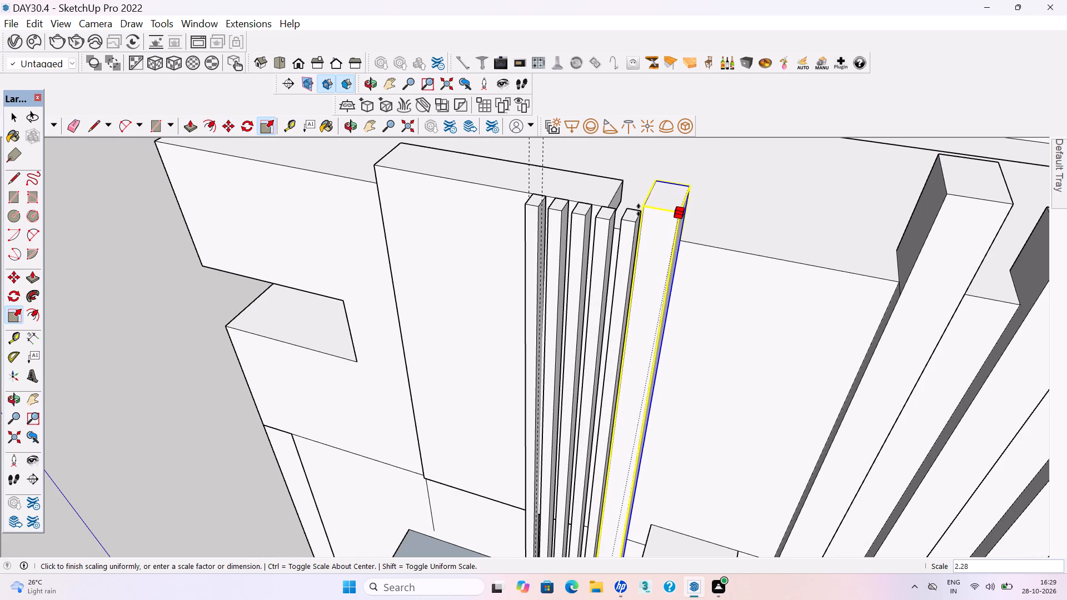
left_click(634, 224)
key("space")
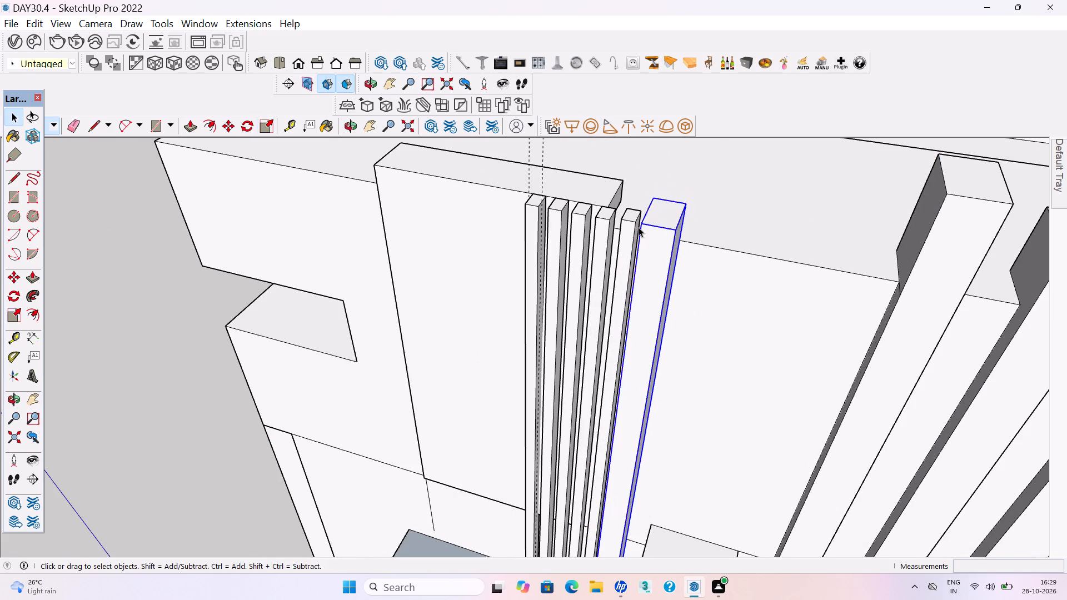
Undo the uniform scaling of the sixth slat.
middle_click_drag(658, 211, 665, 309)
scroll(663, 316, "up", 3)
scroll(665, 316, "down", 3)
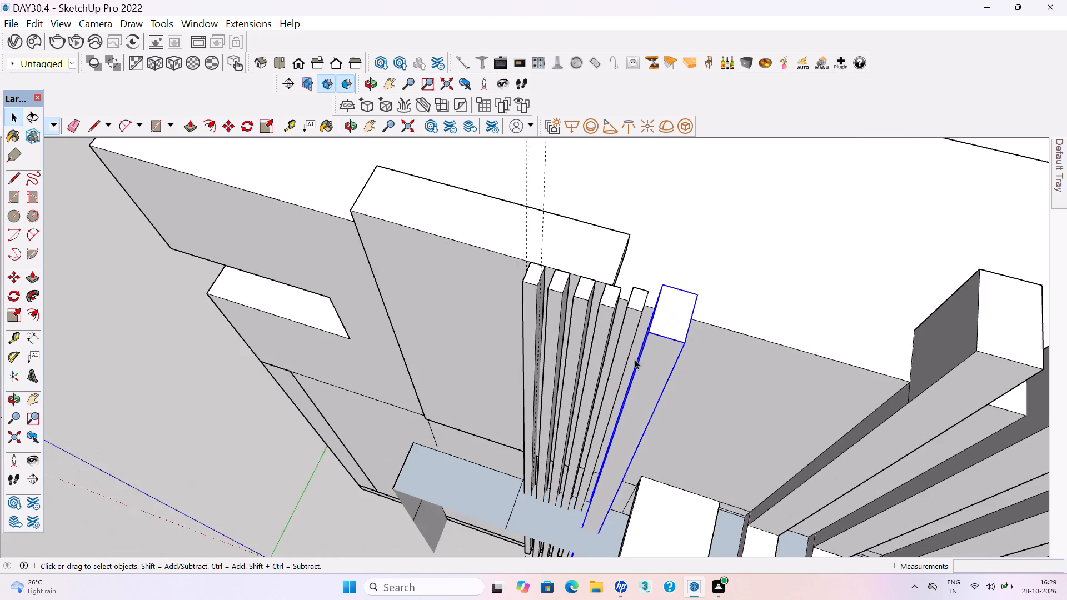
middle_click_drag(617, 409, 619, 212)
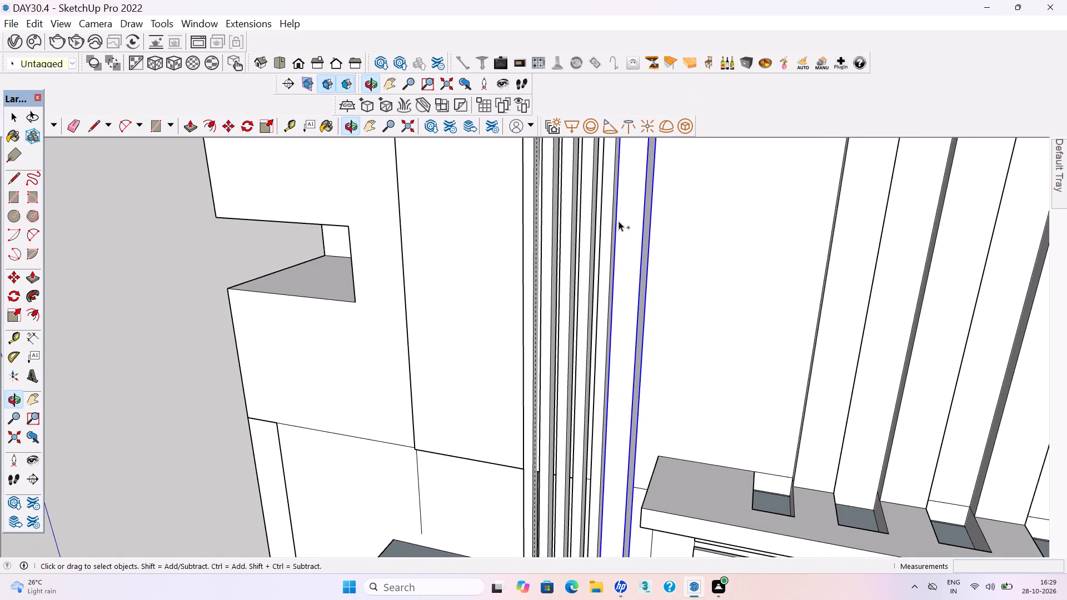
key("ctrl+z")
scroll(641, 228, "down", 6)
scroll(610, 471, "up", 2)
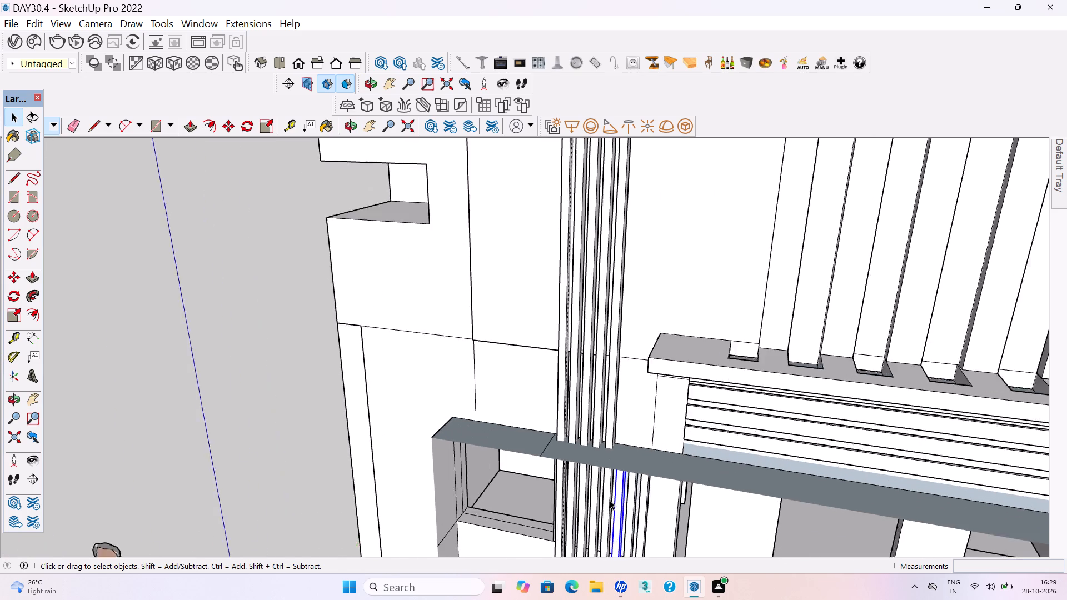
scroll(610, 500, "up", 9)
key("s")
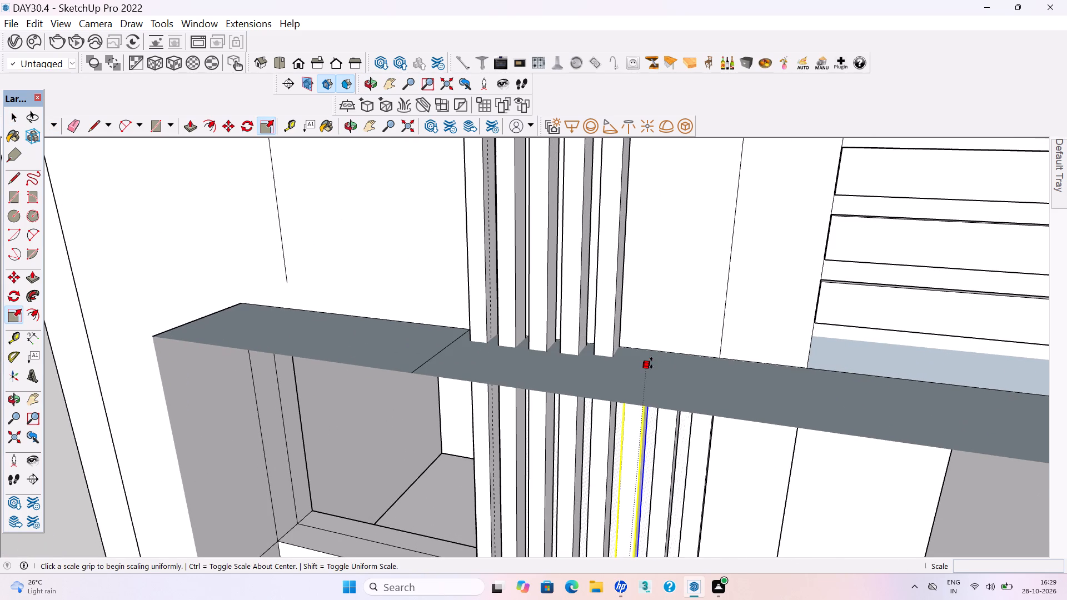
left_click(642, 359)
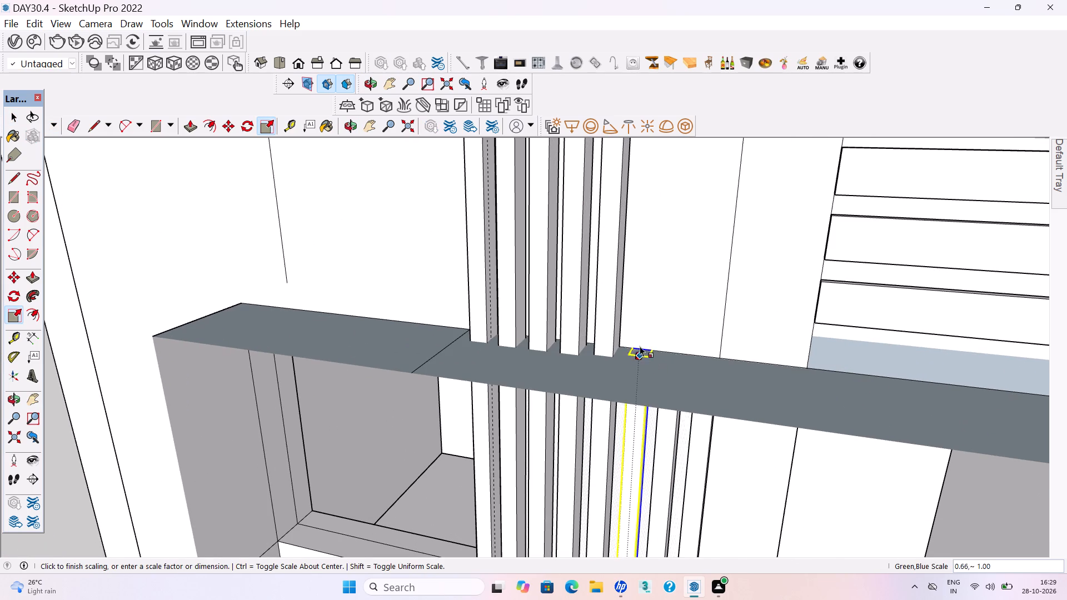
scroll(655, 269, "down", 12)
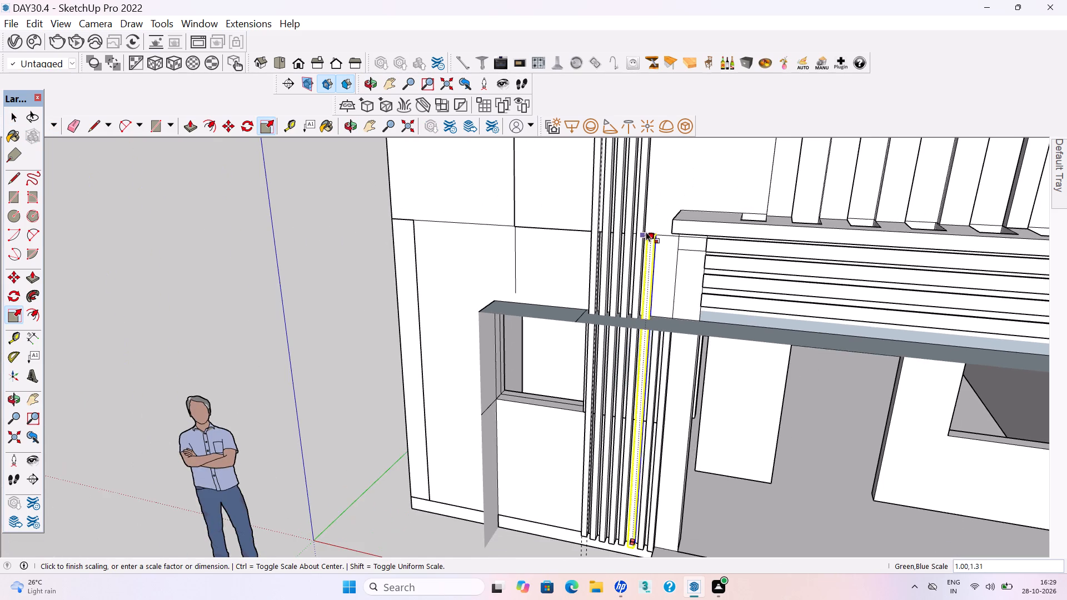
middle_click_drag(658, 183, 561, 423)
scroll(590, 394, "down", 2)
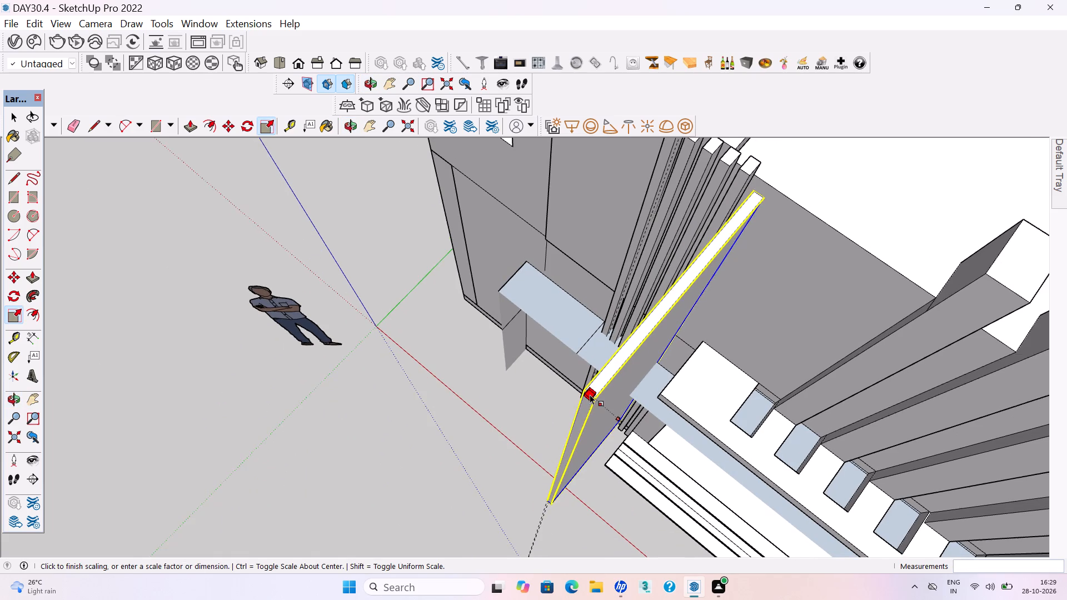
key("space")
Scale the sixth slat upward along the blue axis to the height of the neighbouring extended slats.
scroll(644, 376, "up", 3)
key("s")
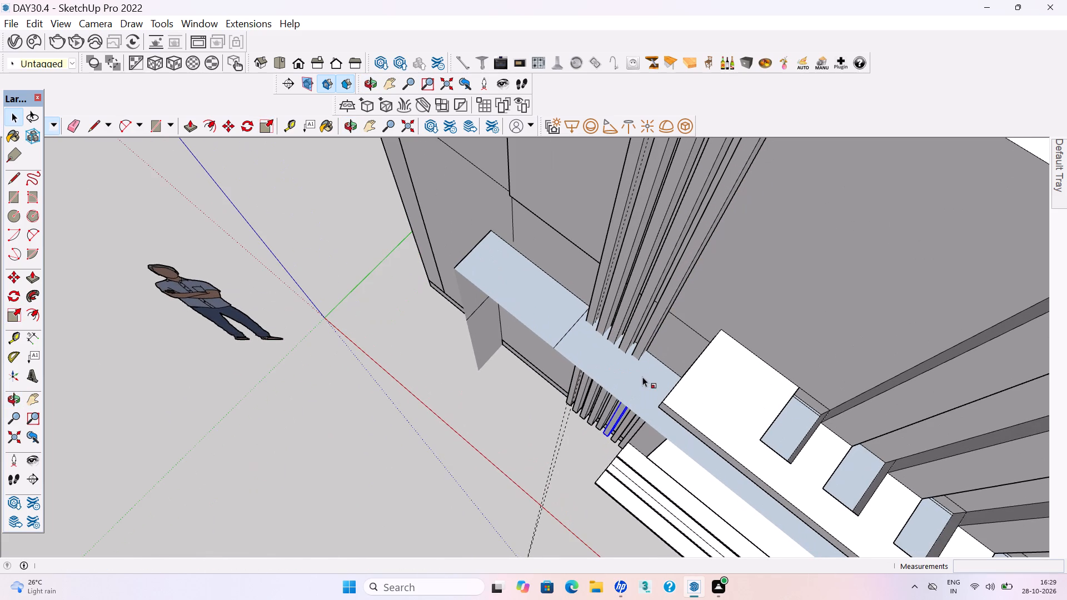
left_click(652, 358)
scroll(654, 331, "down", 2)
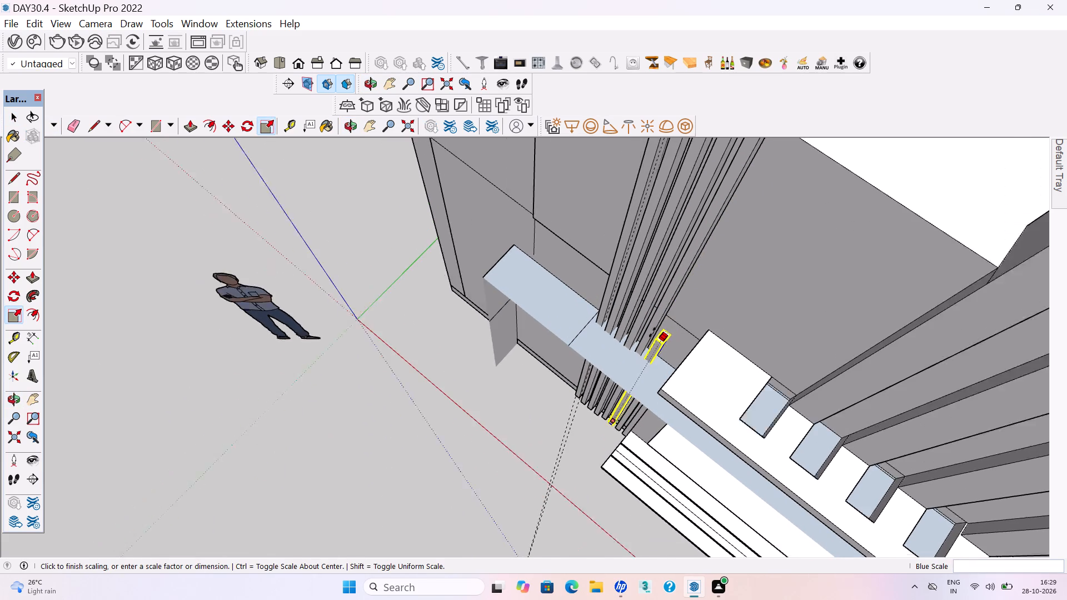
scroll(652, 332, "down", 4)
left_click(711, 203)
key("space")
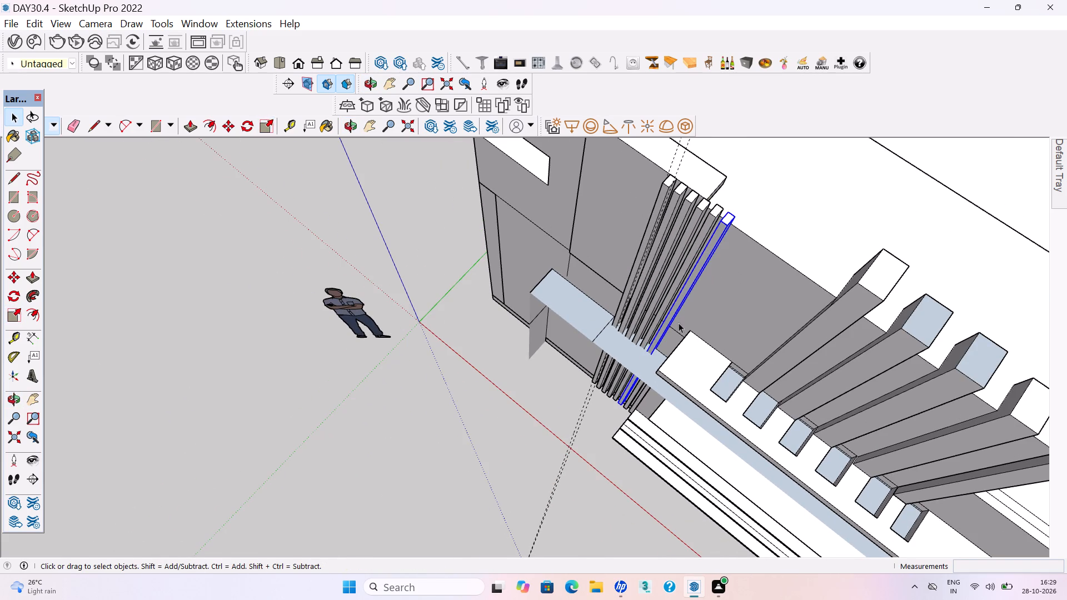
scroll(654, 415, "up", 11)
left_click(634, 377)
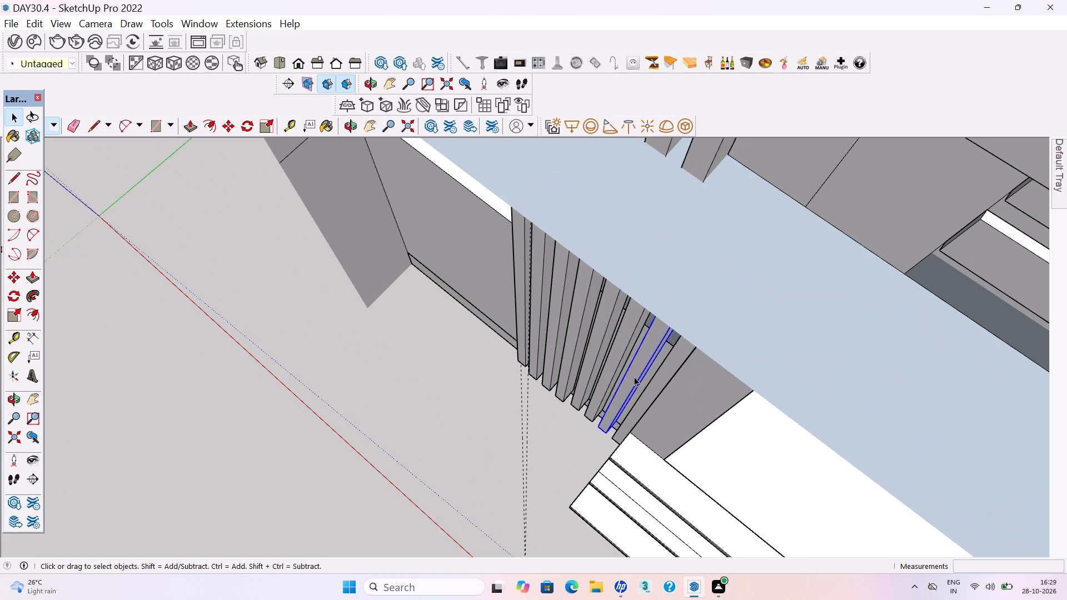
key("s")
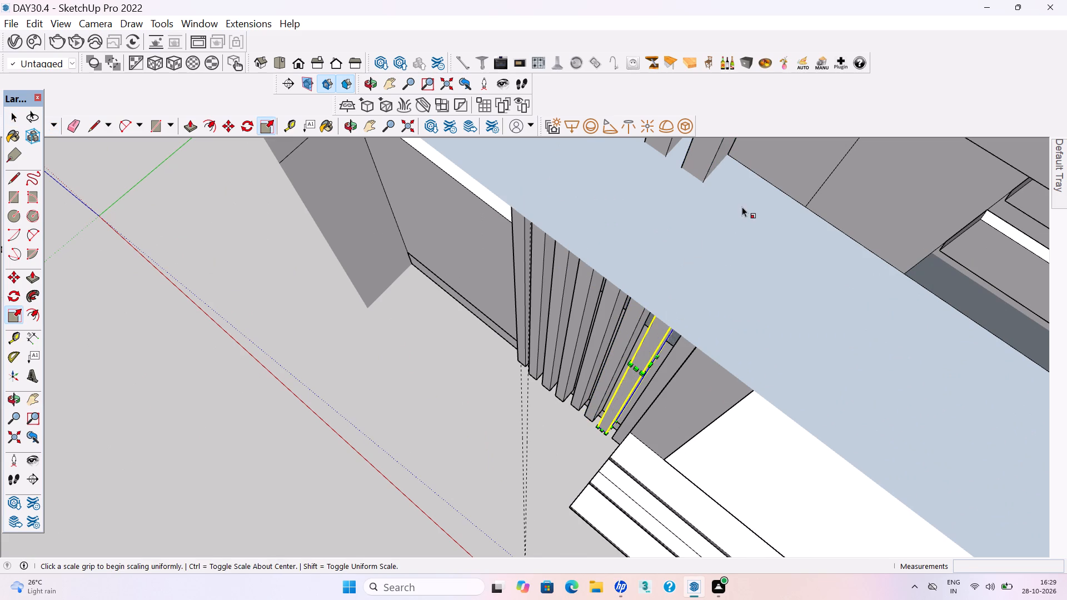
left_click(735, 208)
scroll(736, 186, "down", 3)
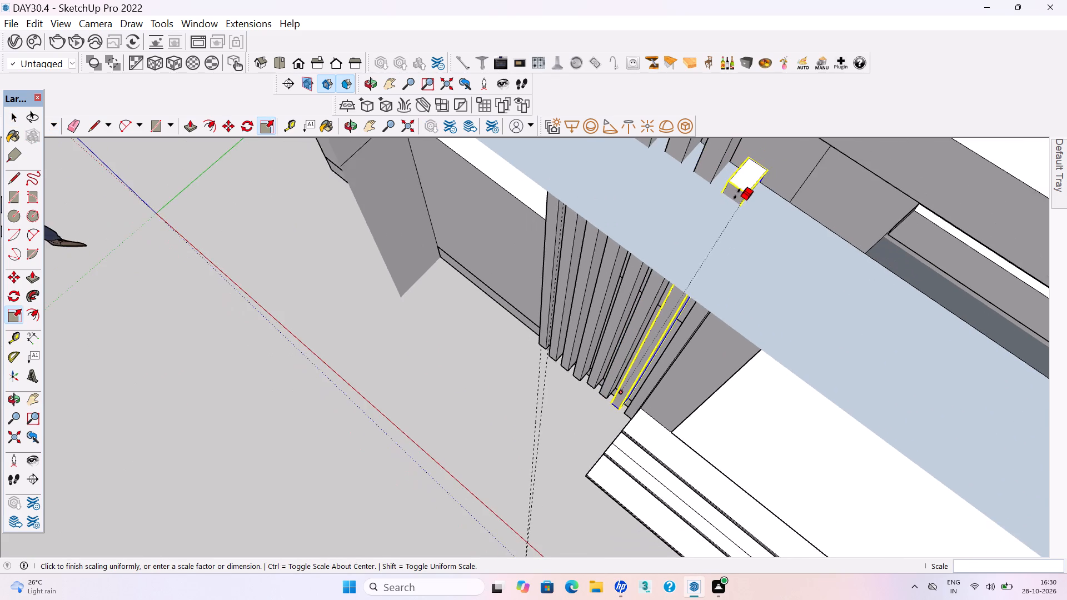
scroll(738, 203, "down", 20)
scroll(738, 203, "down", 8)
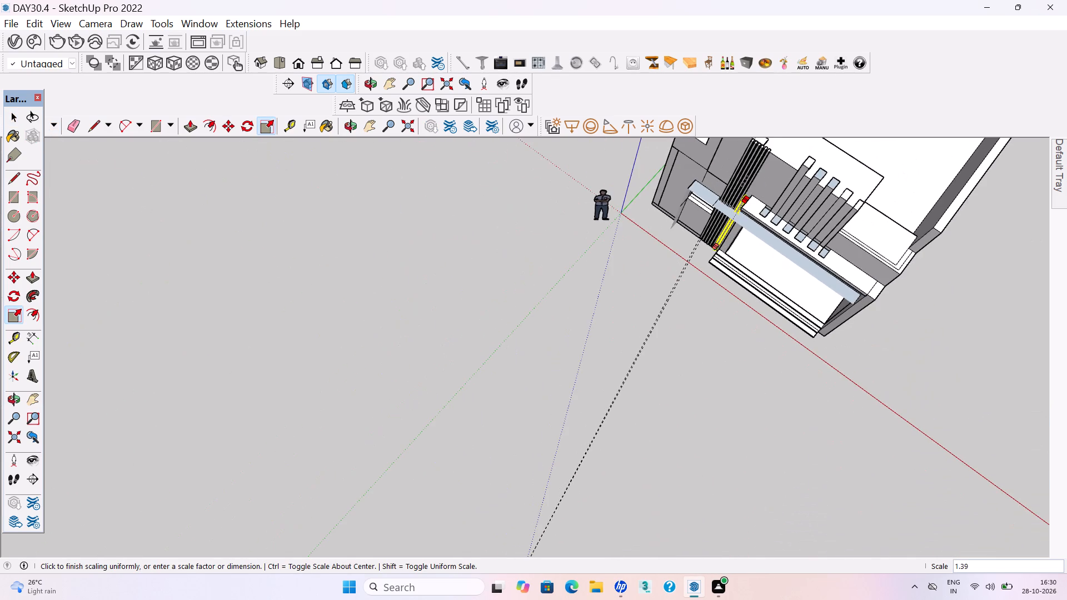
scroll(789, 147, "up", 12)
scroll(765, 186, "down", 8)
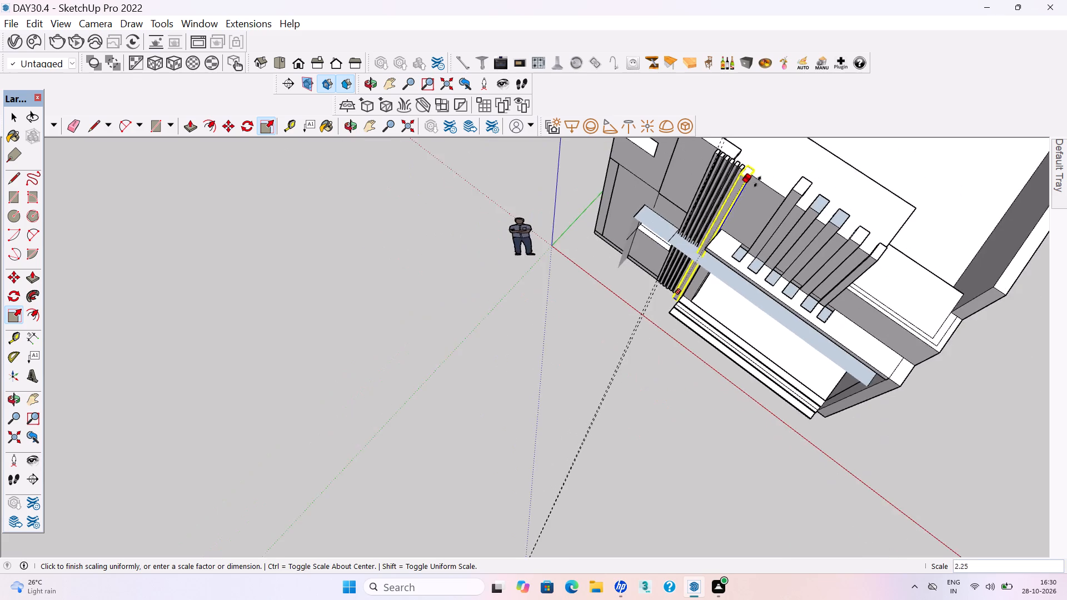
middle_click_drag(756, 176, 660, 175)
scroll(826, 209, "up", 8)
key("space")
Scale the seventh slat upward along the blue axis by about 2.22 to match the top of the sixth slat.
scroll(658, 431, "up", 1)
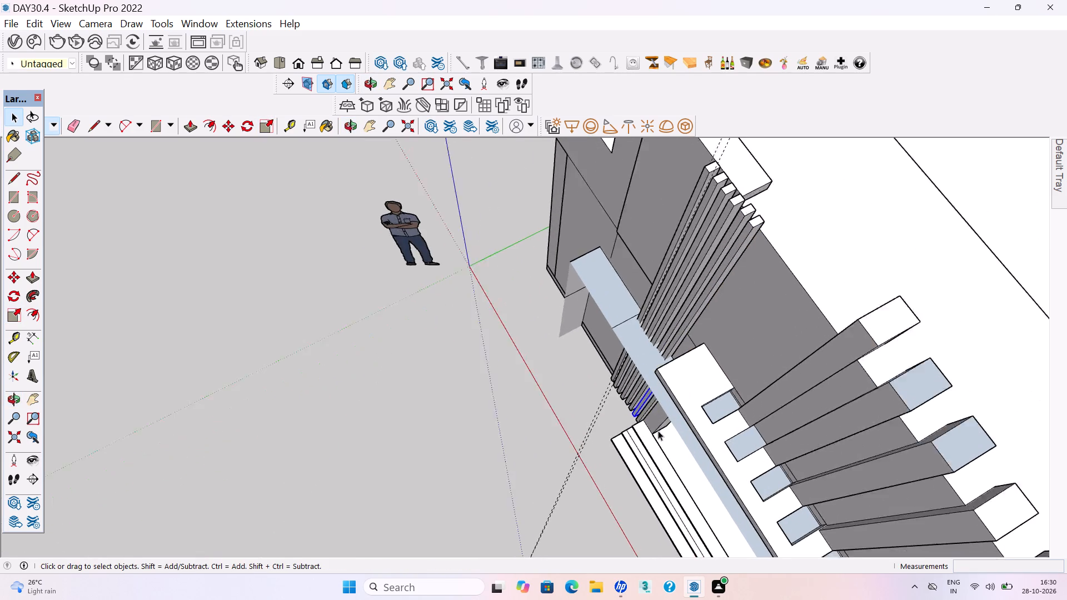
scroll(658, 431, "up", 6)
middle_click_drag(628, 312, 830, 369)
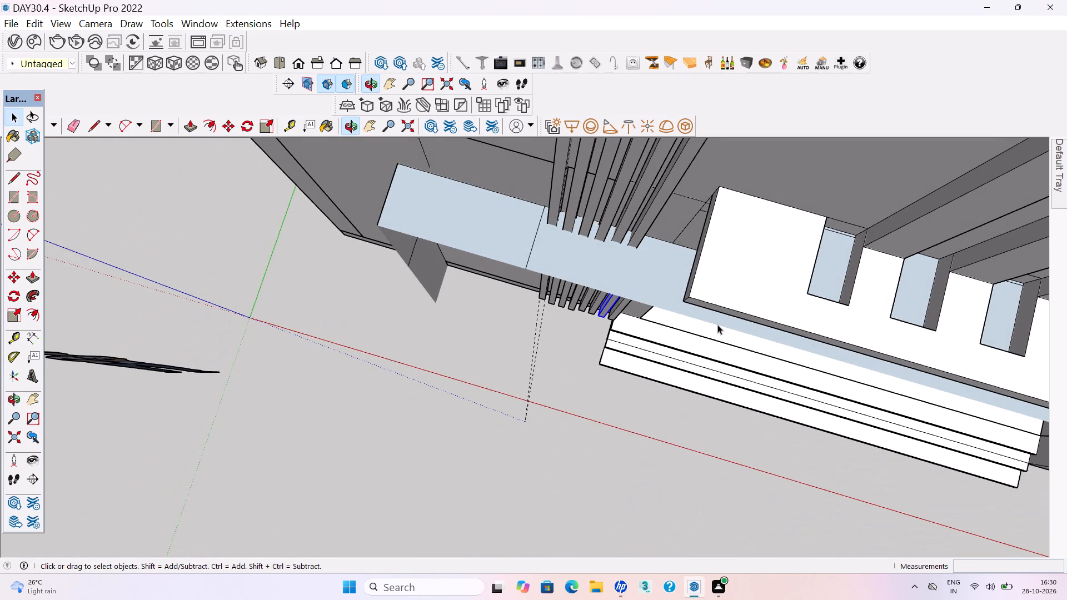
key("s")
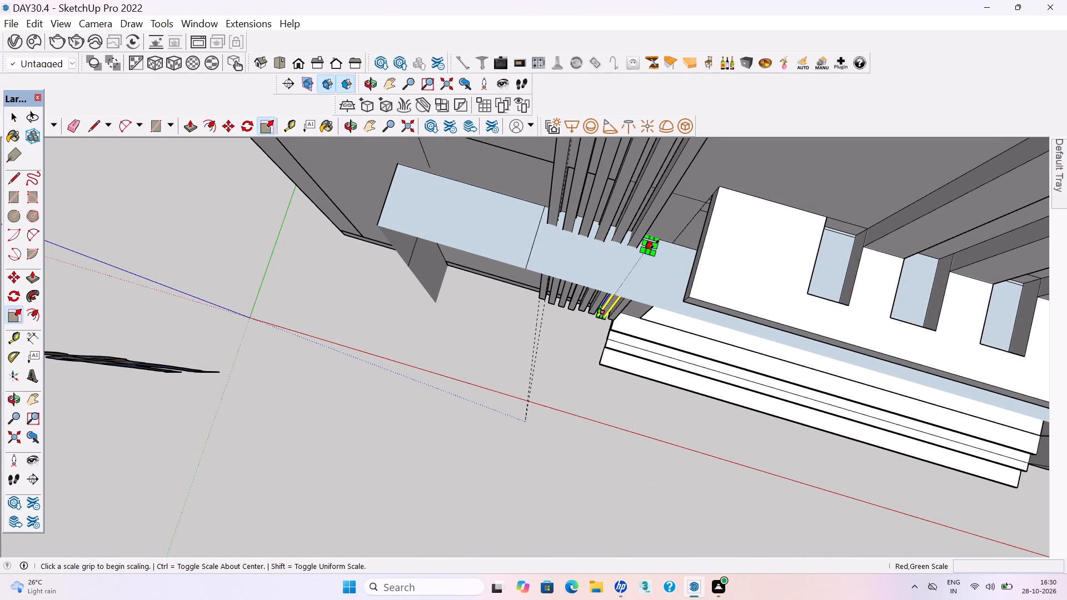
left_click(654, 243)
scroll(682, 212, "down", 8)
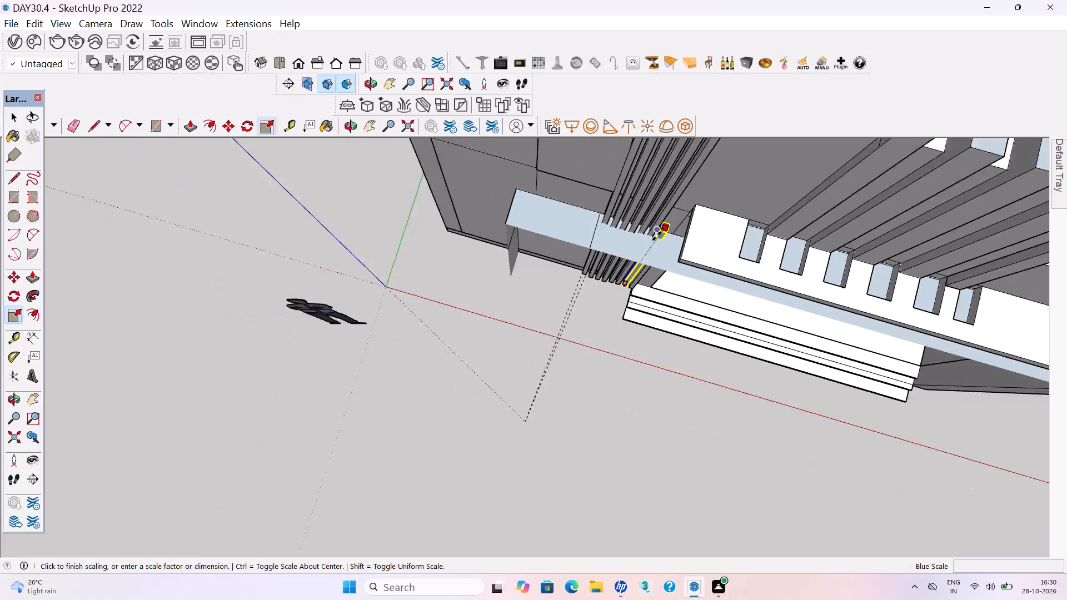
scroll(657, 236, "down", 8)
scroll(693, 159, "up", 17)
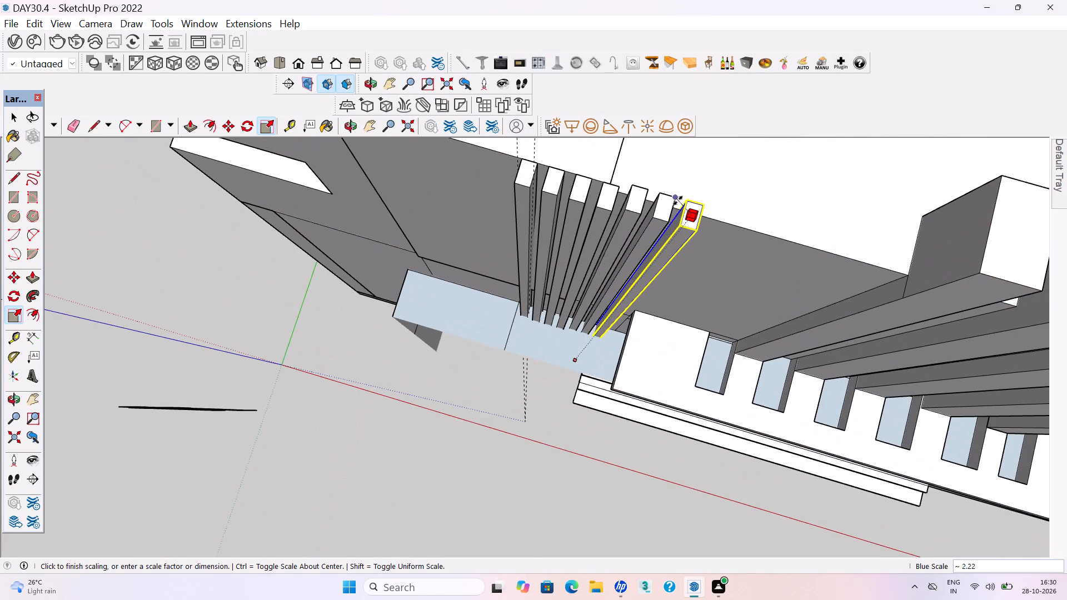
left_click(678, 201)
key("space")
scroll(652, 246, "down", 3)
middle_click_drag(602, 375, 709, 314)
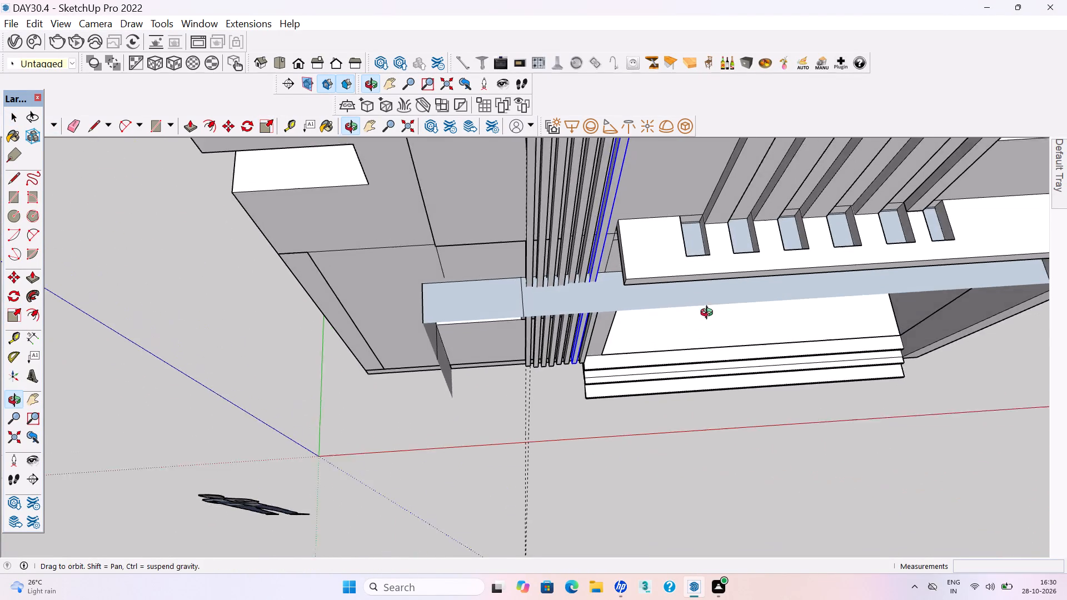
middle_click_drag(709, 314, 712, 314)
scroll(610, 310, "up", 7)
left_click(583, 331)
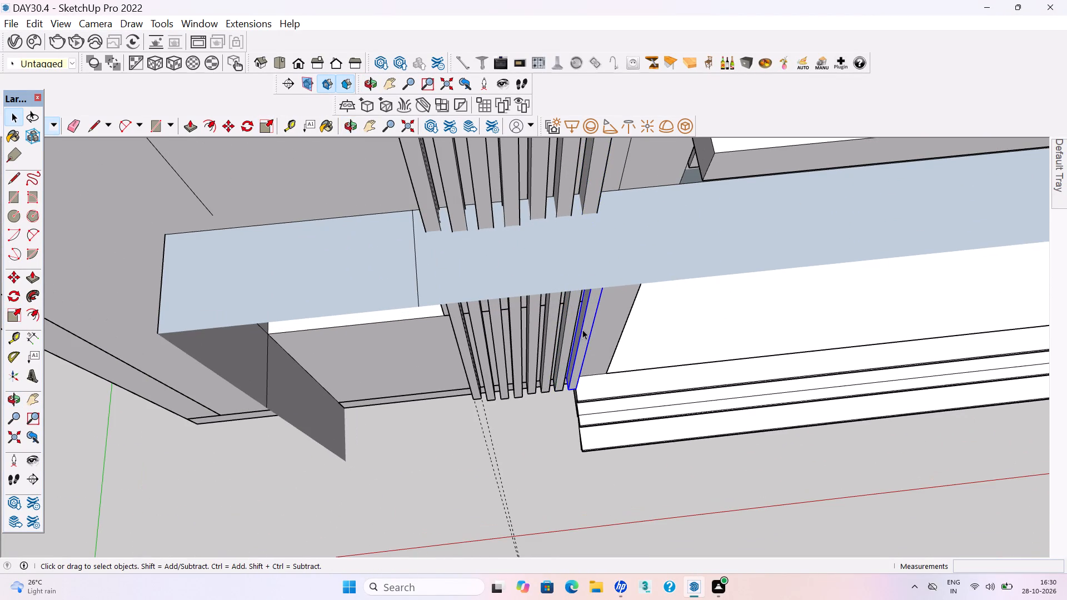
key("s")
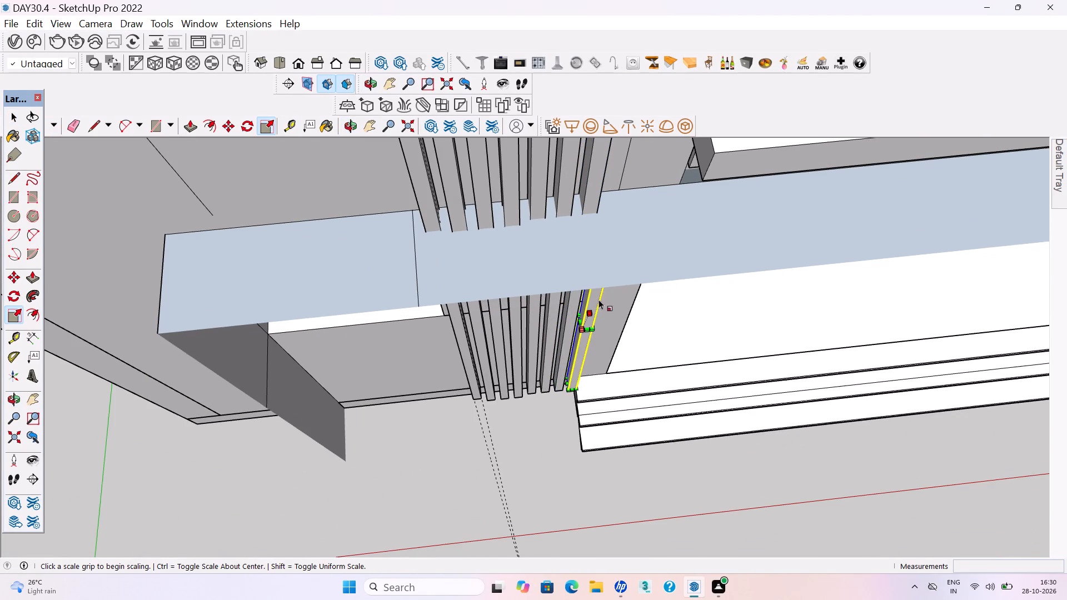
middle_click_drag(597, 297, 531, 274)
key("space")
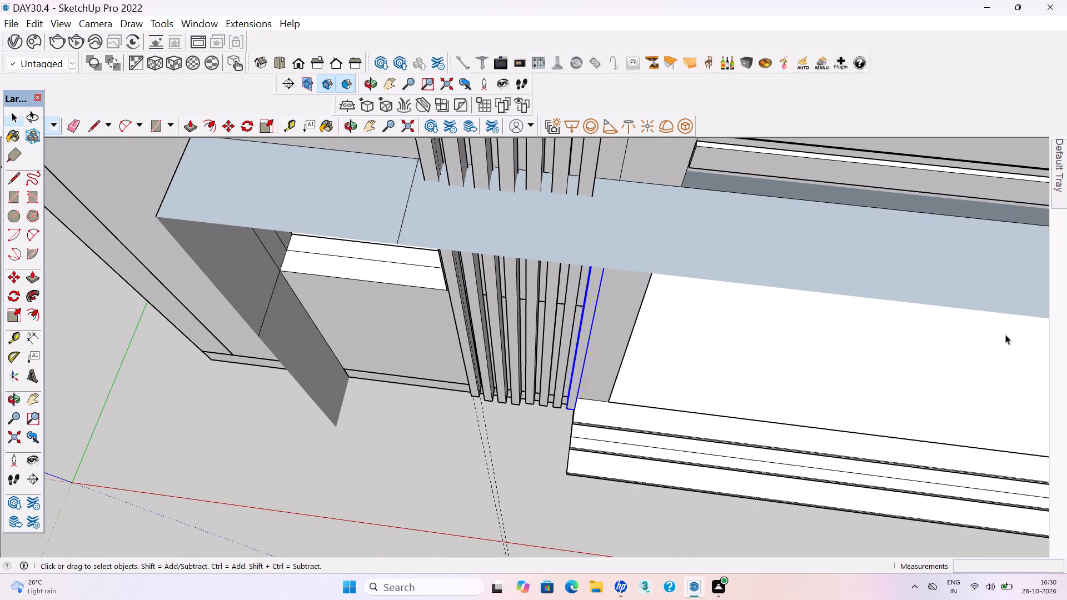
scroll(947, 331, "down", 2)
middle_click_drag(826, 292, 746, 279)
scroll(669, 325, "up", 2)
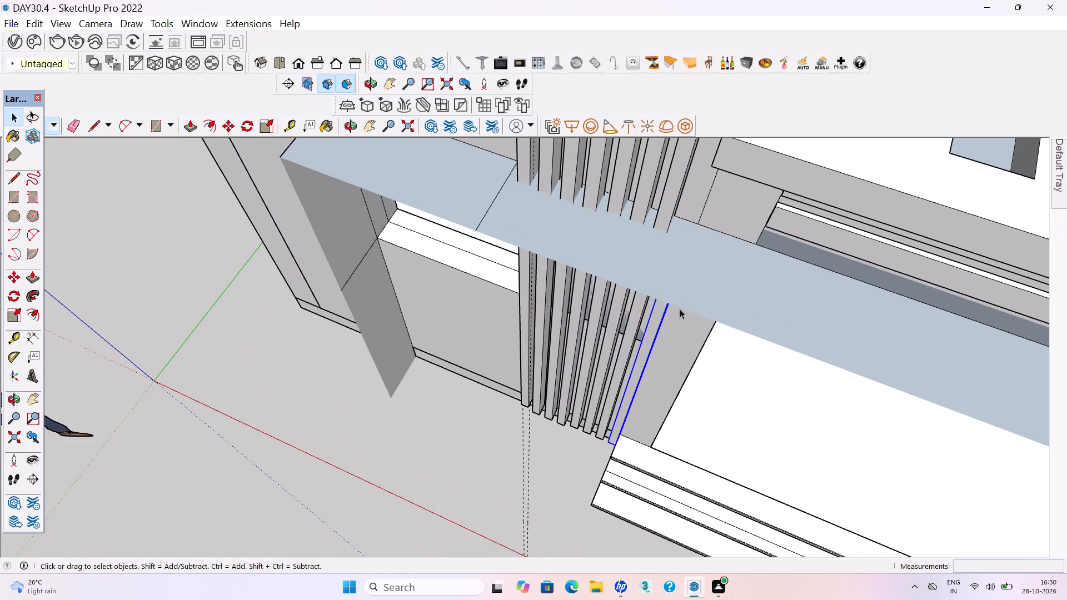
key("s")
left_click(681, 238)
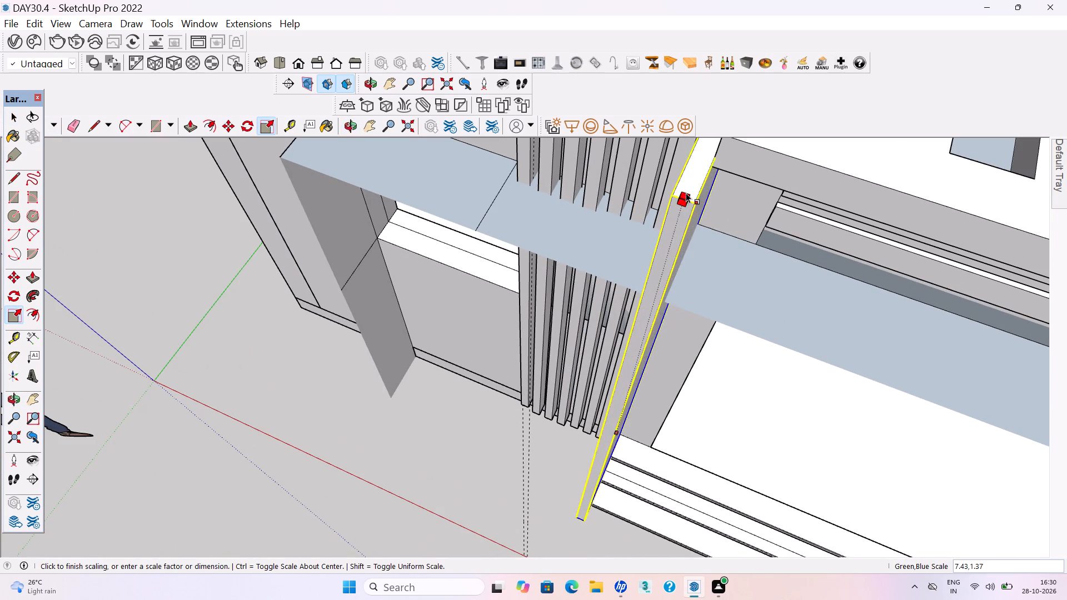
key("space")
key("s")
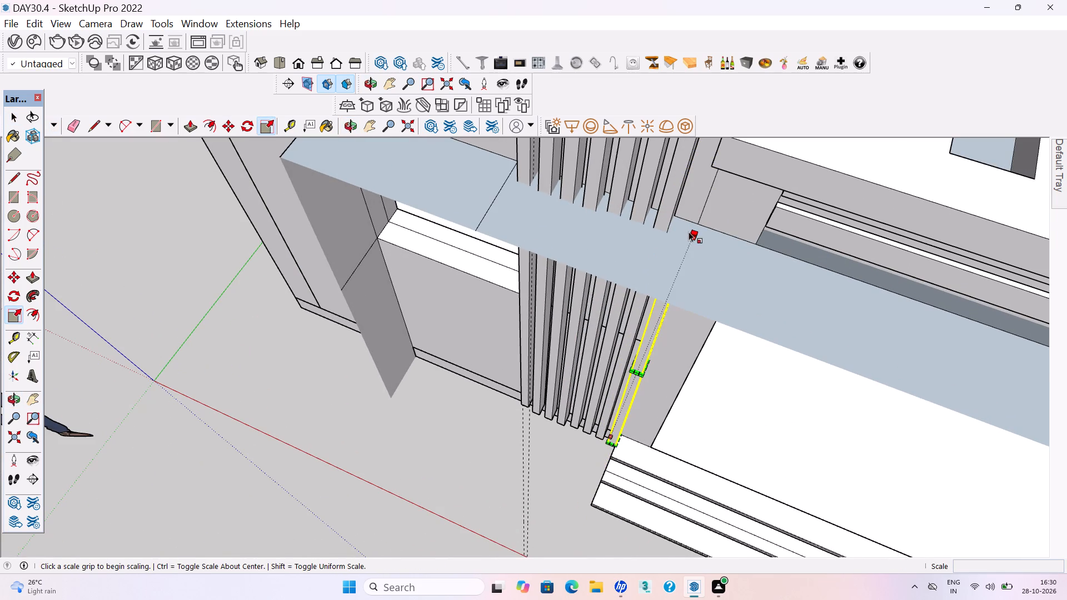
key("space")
Scale the eighth slat upward along the blue axis by about 2.23 to match the top of the seventh slat.
middle_click_drag(650, 312, 704, 246)
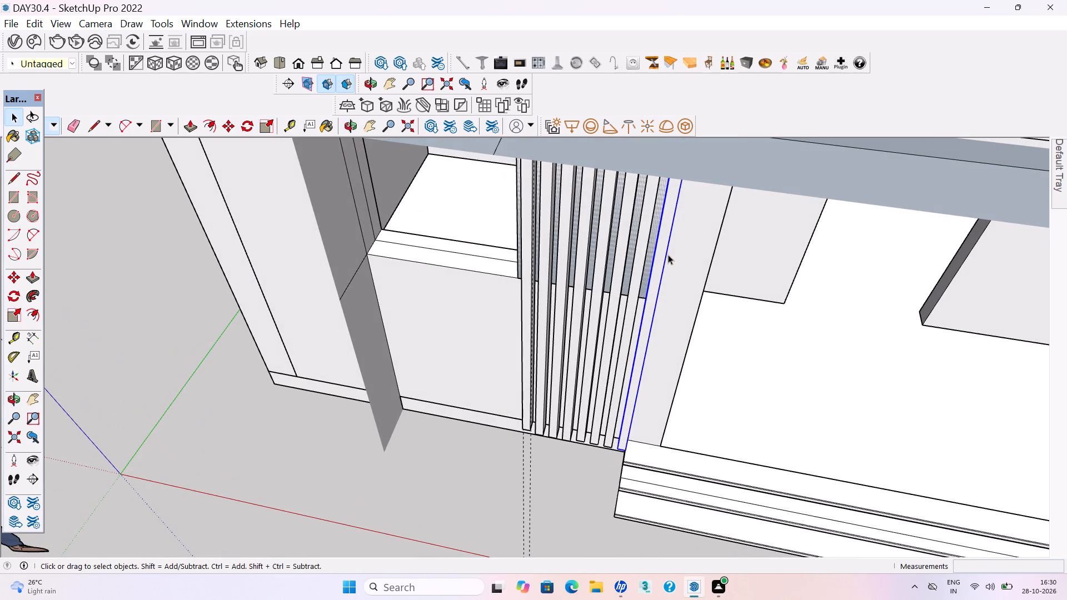
left_click(659, 263)
scroll(579, 413, "down", 4)
middle_click_drag(621, 273, 586, 297)
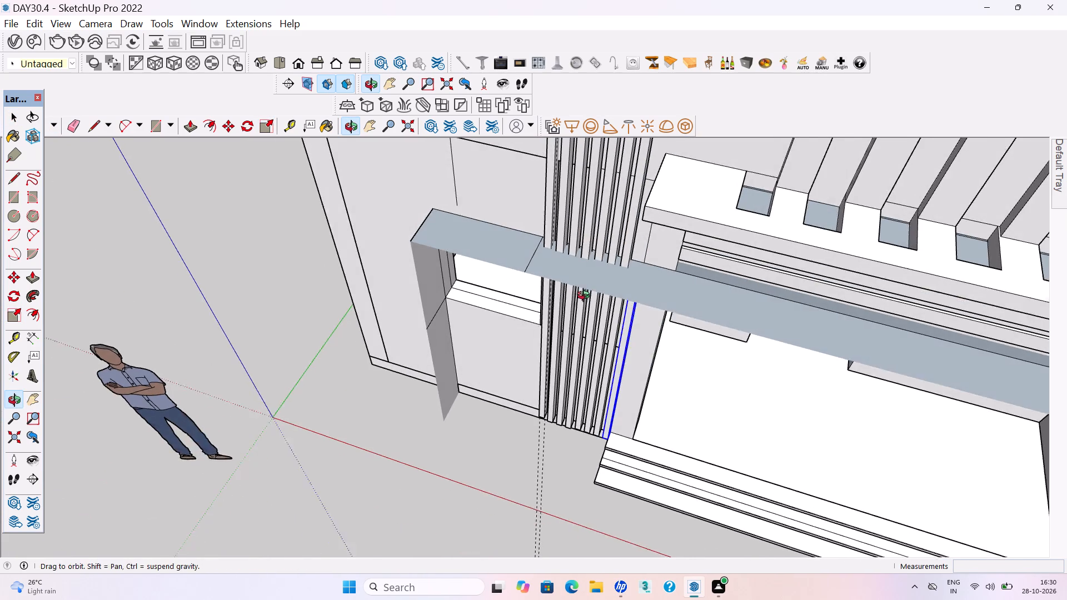
middle_click_drag(586, 297, 584, 308)
key("s")
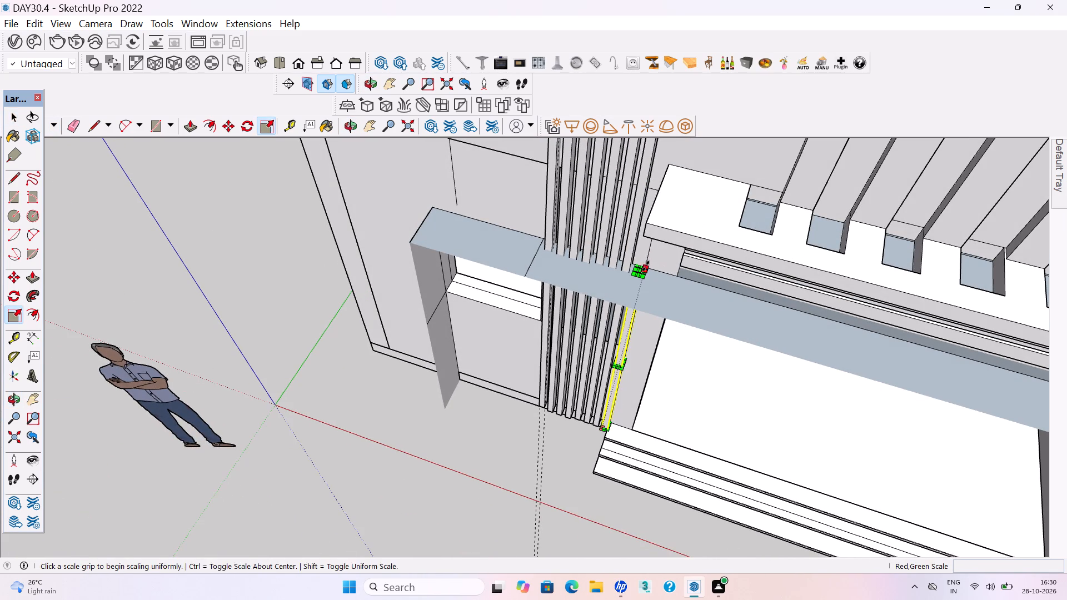
scroll(640, 266, "up", 7)
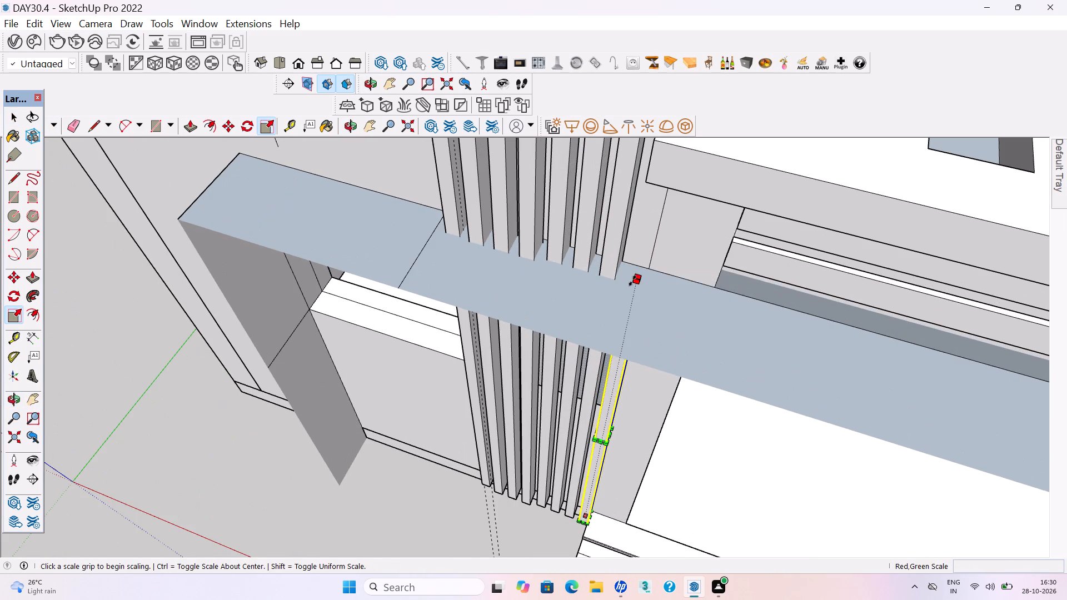
middle_click_drag(633, 294, 675, 256)
scroll(652, 259, "down", 4)
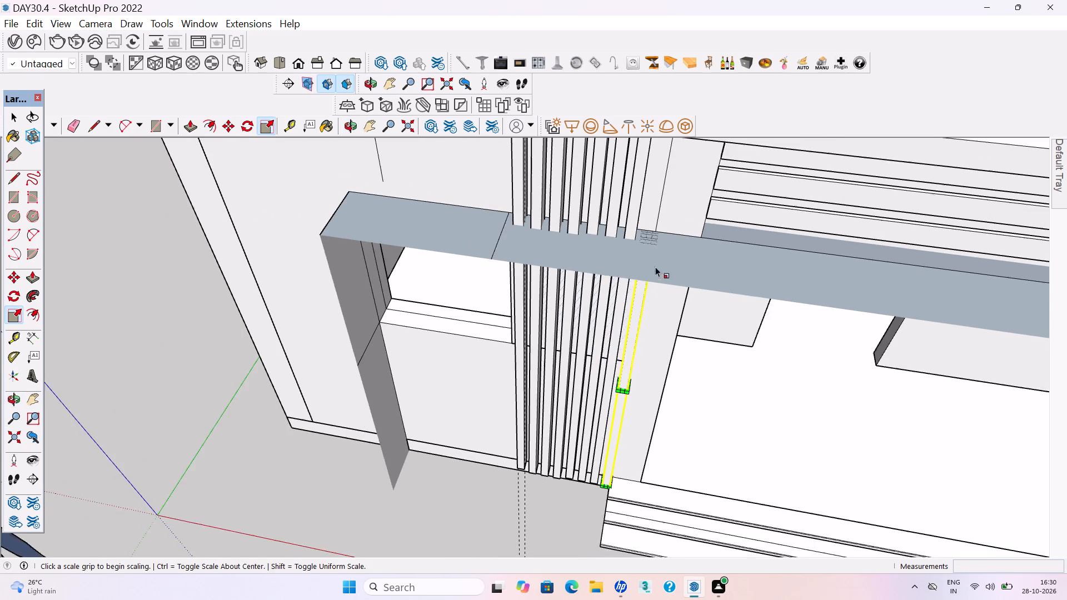
scroll(655, 267, "down", 1)
key("space")
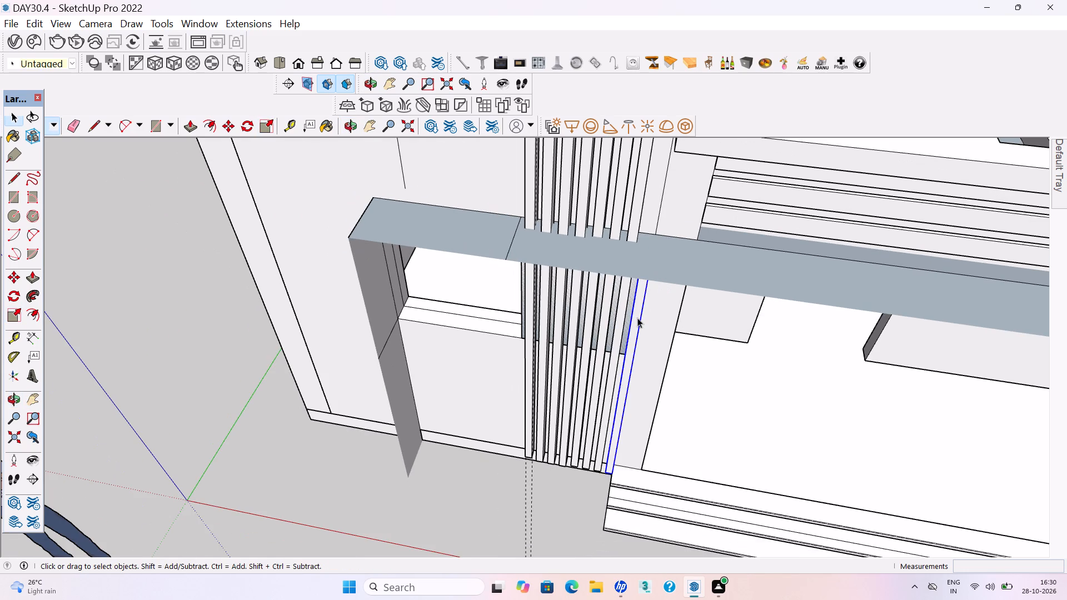
key("s")
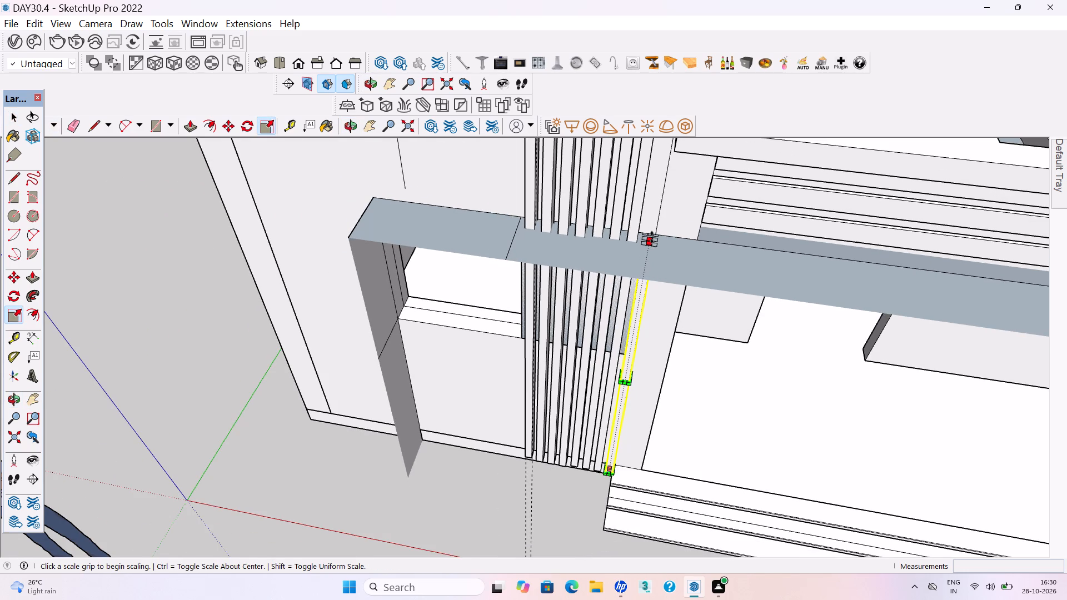
left_click(652, 236)
scroll(648, 208, "down", 2)
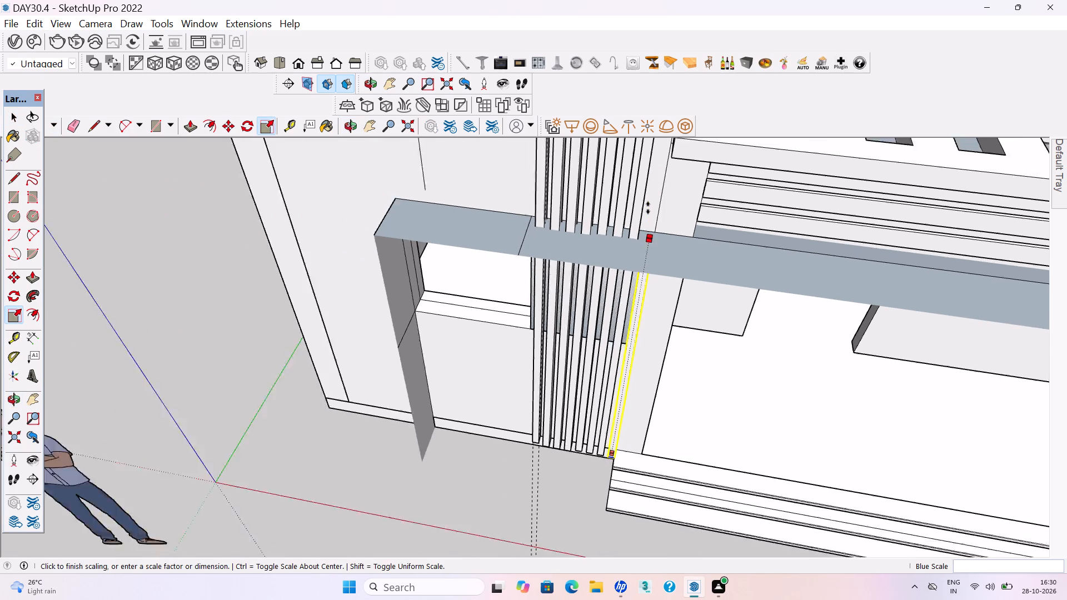
scroll(648, 208, "down", 20)
scroll(648, 178, "up", 8)
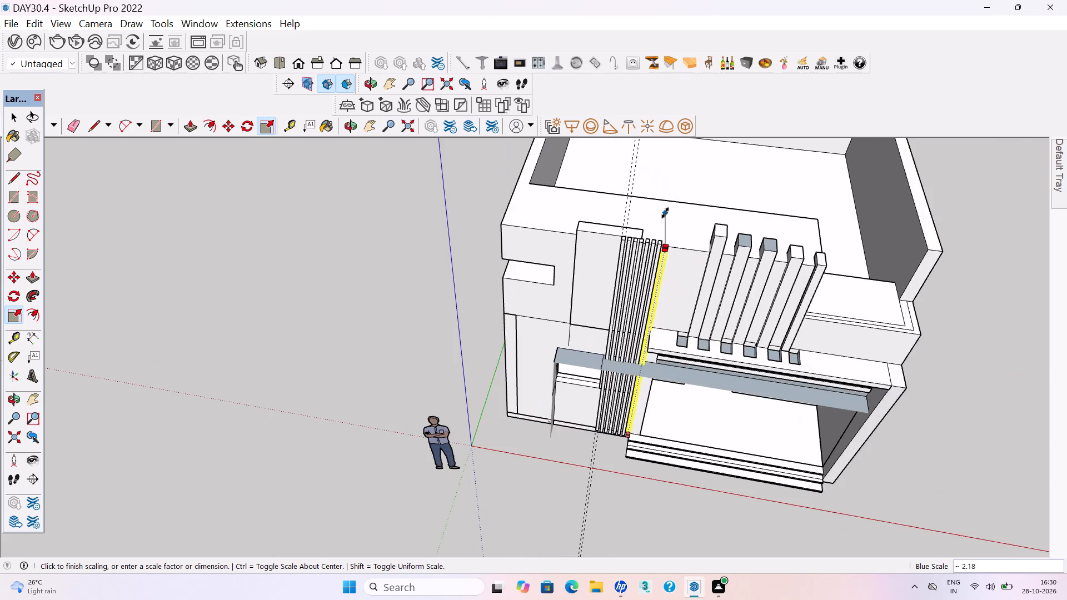
scroll(665, 213, "up", 12)
left_click(658, 240)
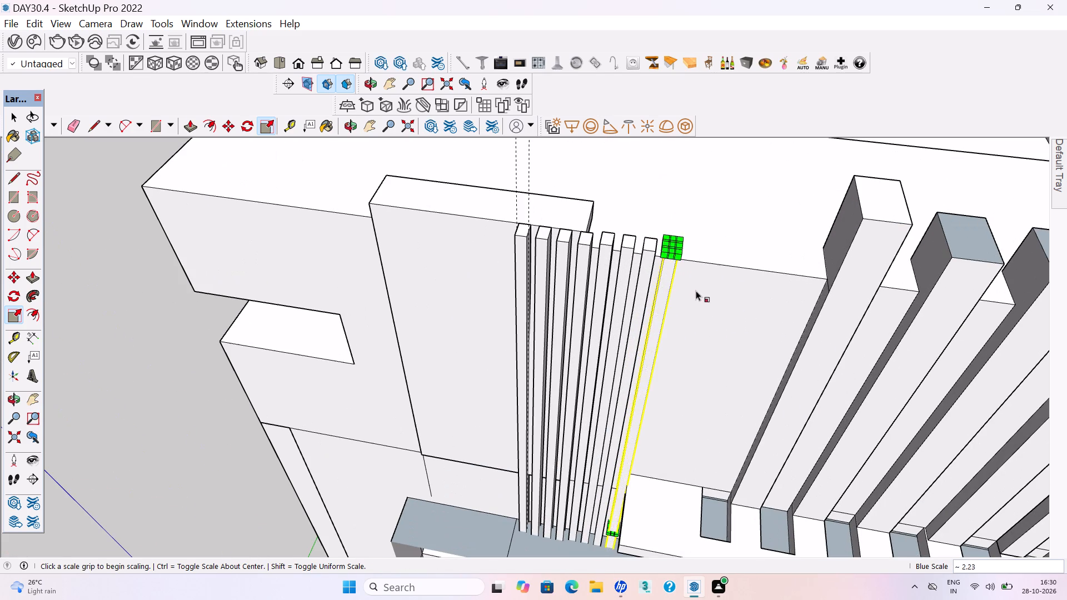
Finish scaling, clear the slat selection and save the model with the extended slats.
key("space")
scroll(634, 274, "down", 20)
left_click(818, 371)
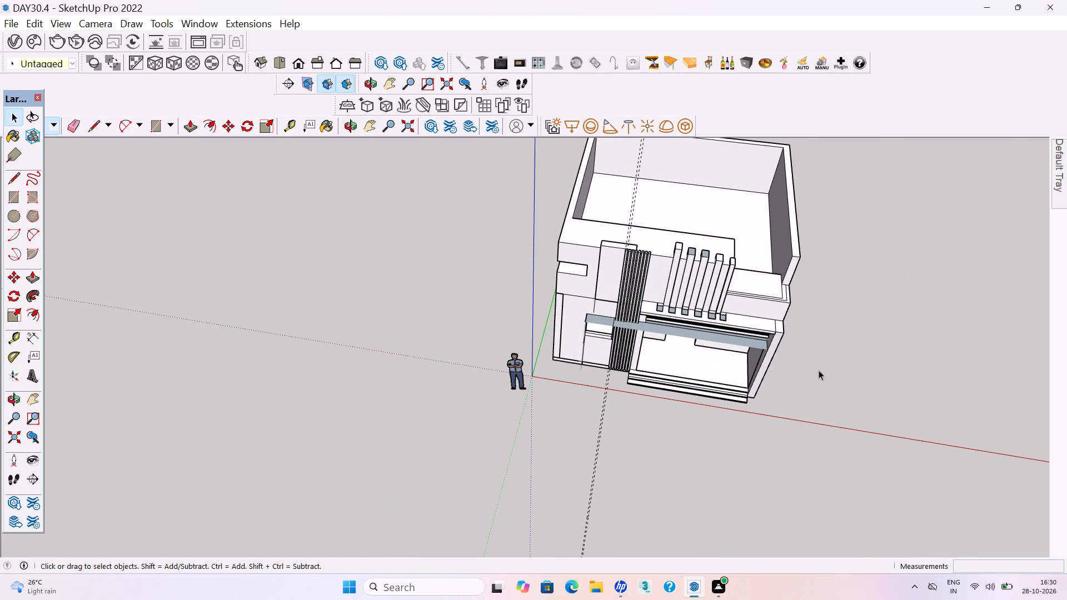
key("ctrl+s")
key("ctrl+s")
Delete the two dashed construction guides running through the slat row of the front facade.
scroll(635, 358, "down", 3)
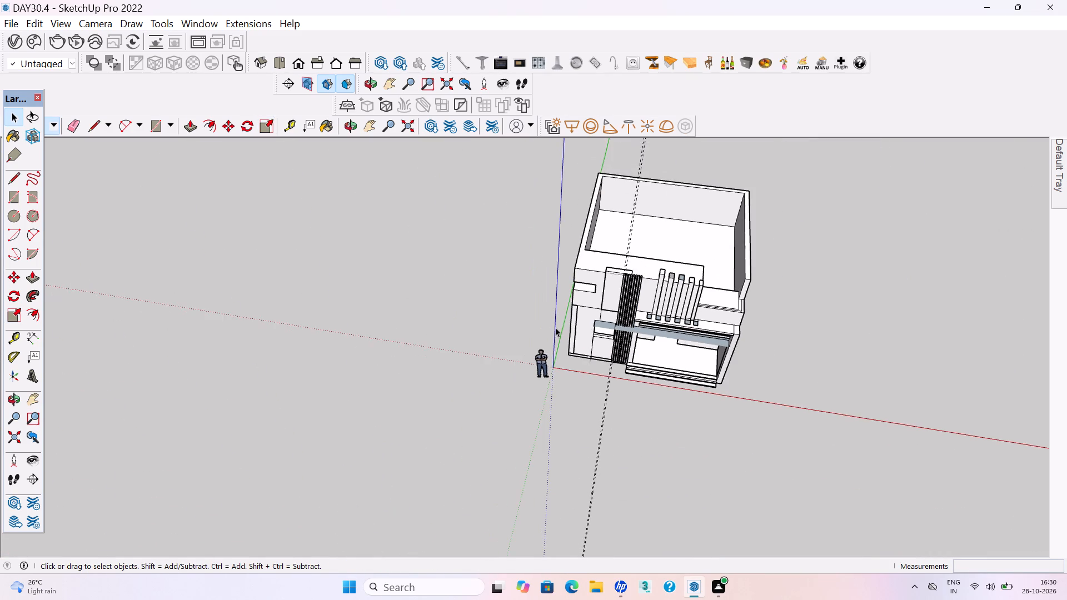
scroll(562, 322, "down", 3)
middle_click_drag(558, 281, 646, 326)
left_click_drag(625, 147, 574, 142)
key("Delete")
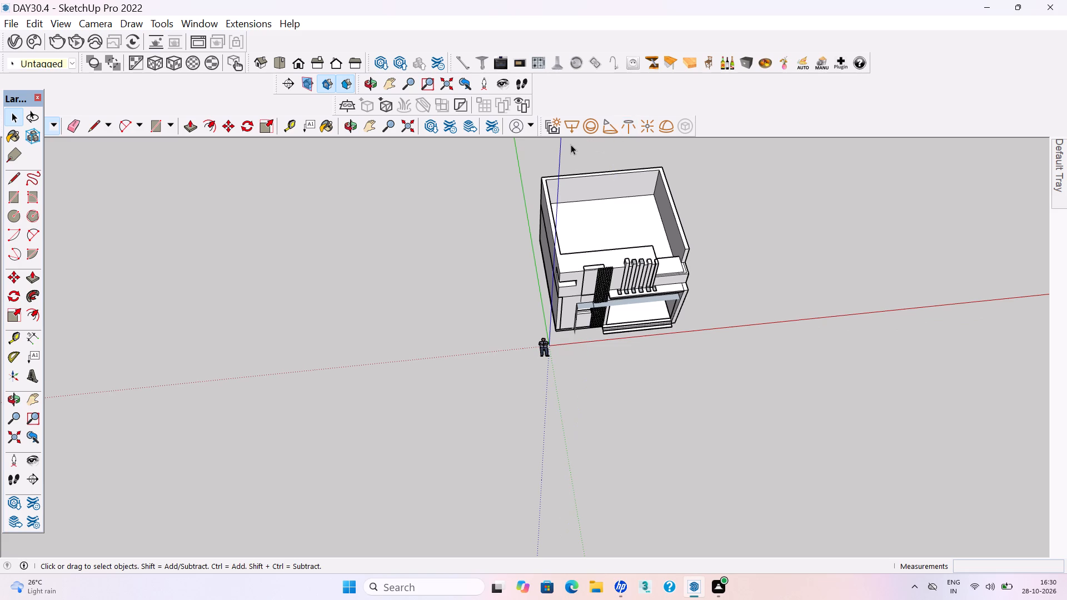
Unhide the last hidden geometry to restore the porch frame, leaving nothing selected.
left_click(28, 22)
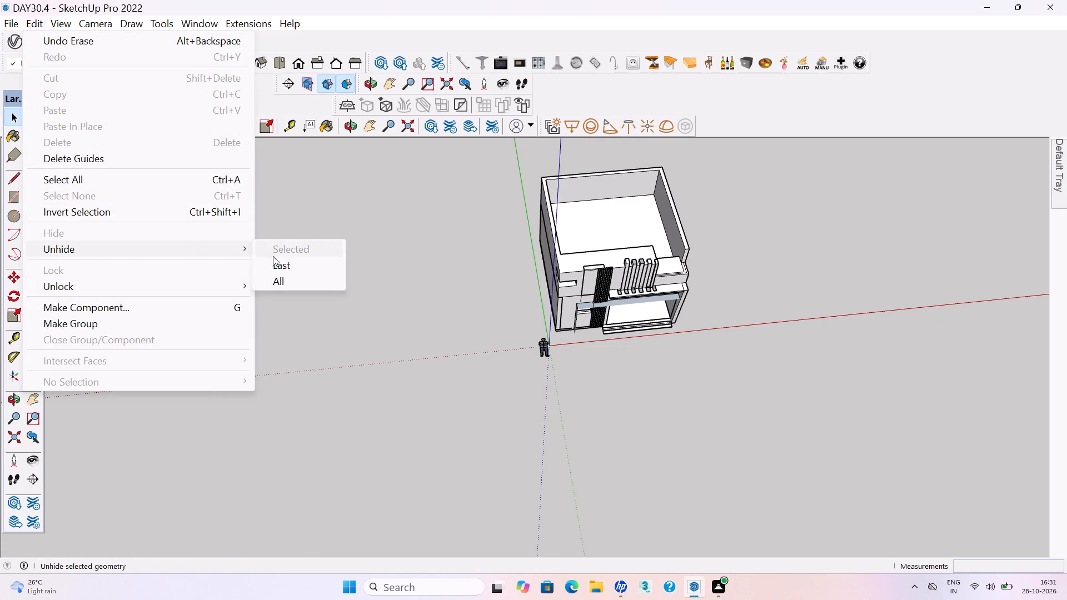
left_click(278, 265)
left_click(600, 428)
Save the model with the whole front facade and complete porch frame in view.
middle_click_drag(647, 343, 528, 328)
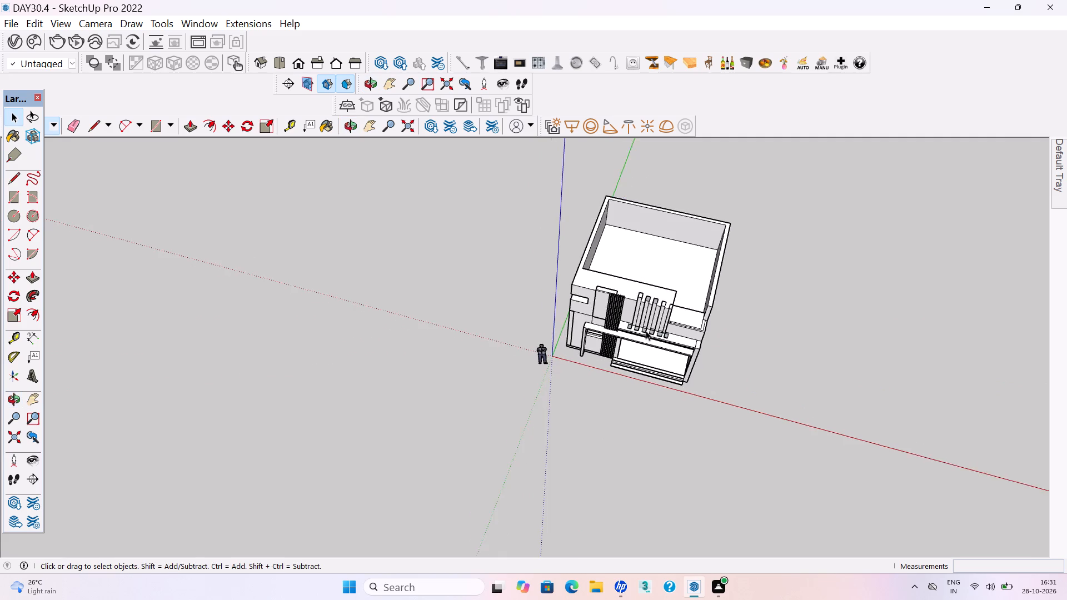
scroll(647, 331, "up", 19)
scroll(581, 257, "down", 7)
middle_click_drag(517, 377, 589, 348)
scroll(500, 284, "down", 3)
middle_click_drag(605, 362, 582, 227)
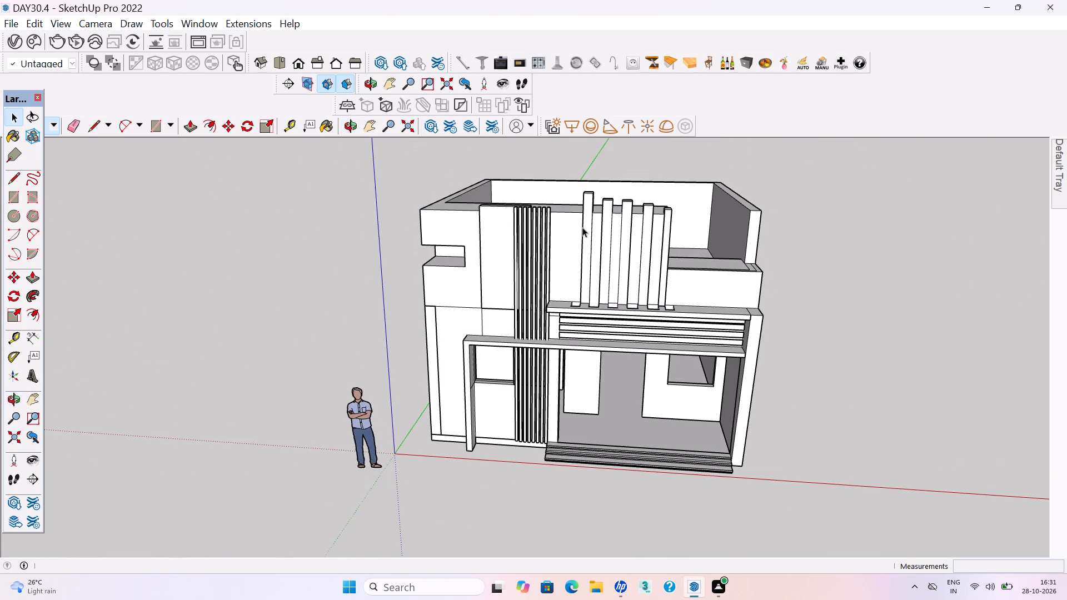
key("ctrl+s")
key("ctrl+s")
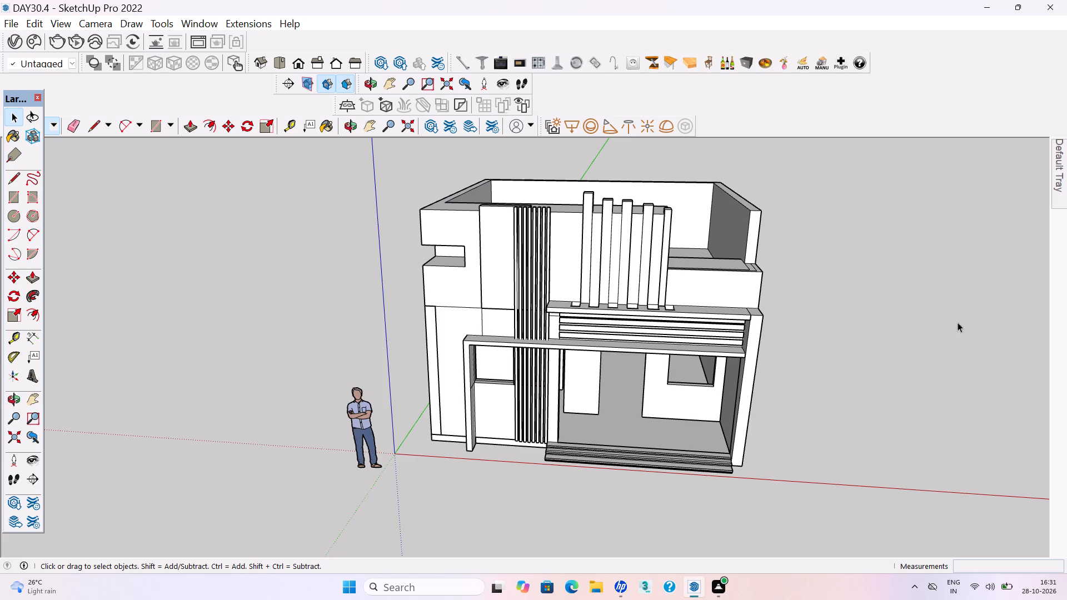
Save the model again after checking the whole building from the front and from above.
scroll(789, 361, "down", 4)
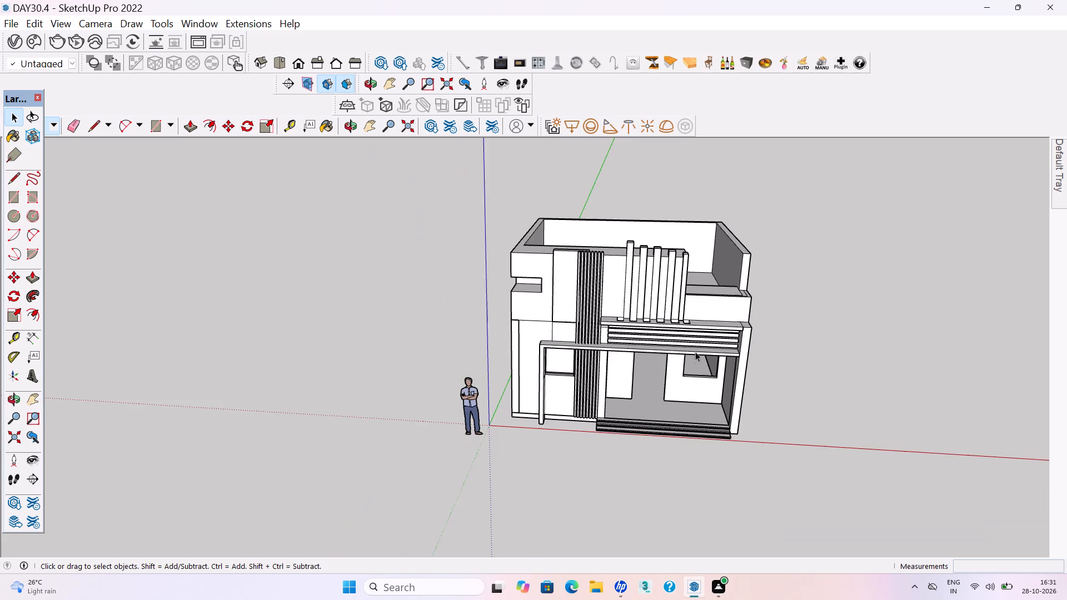
scroll(678, 303, "down", 3)
middle_click_drag(678, 303, 694, 342)
left_click(872, 355)
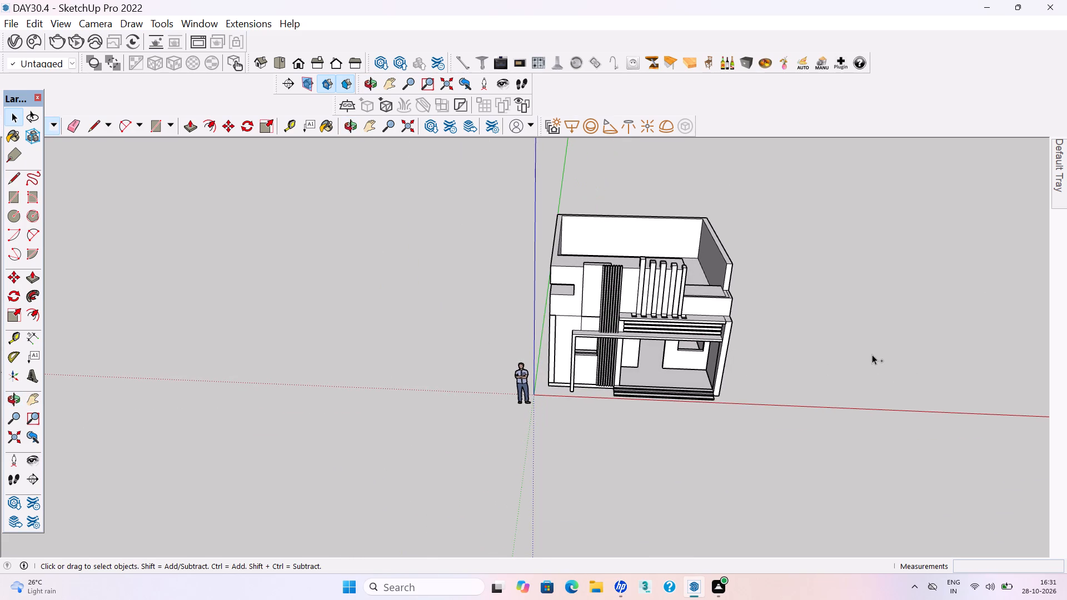
key("ctrl+s")
key("ctrl+s")
key("ctrl+s")
scroll(744, 283, "down", 2)
middle_click_drag(590, 158, 627, 236)
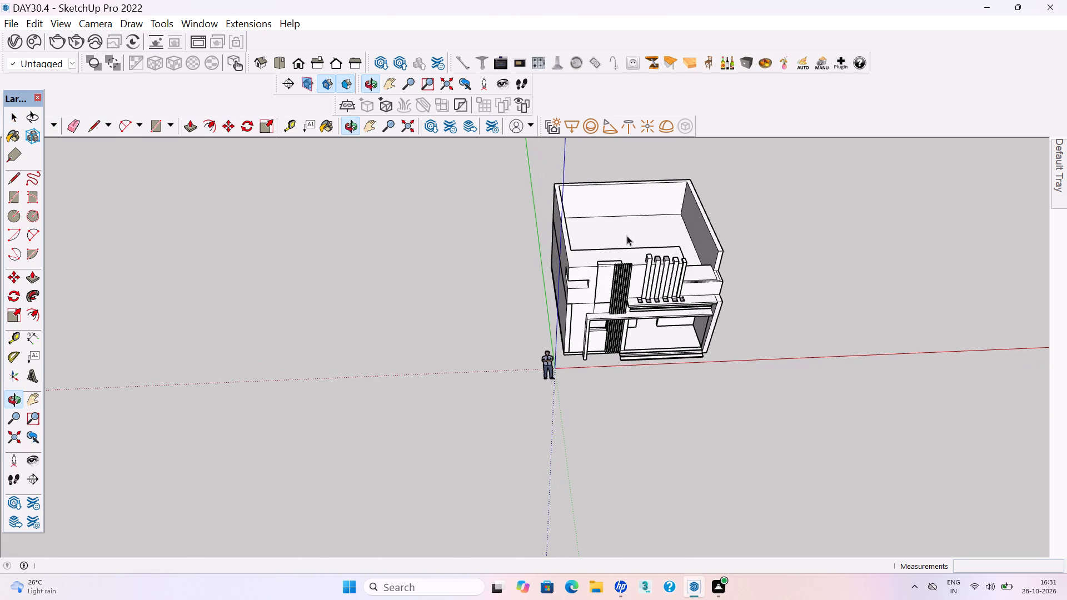
key("ctrl+s")
key("ctrl+s")
key("ctrl+s")
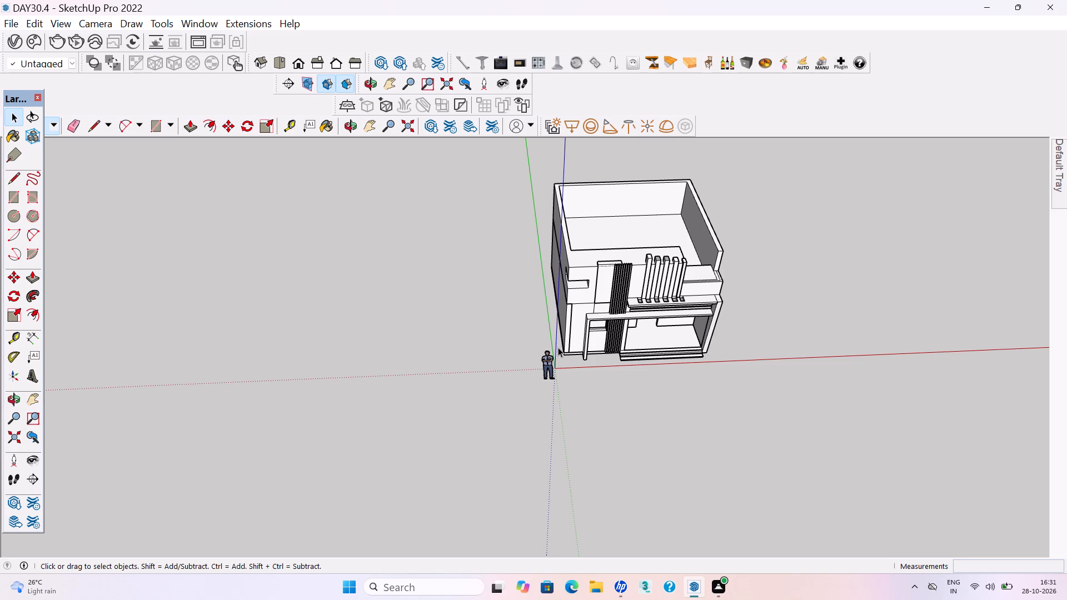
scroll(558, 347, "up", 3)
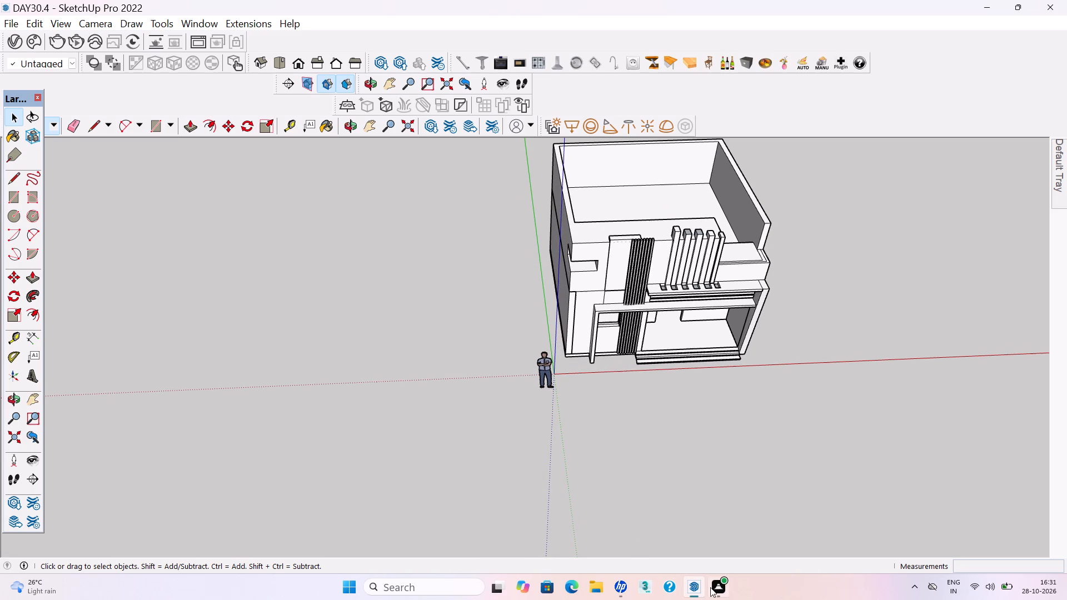
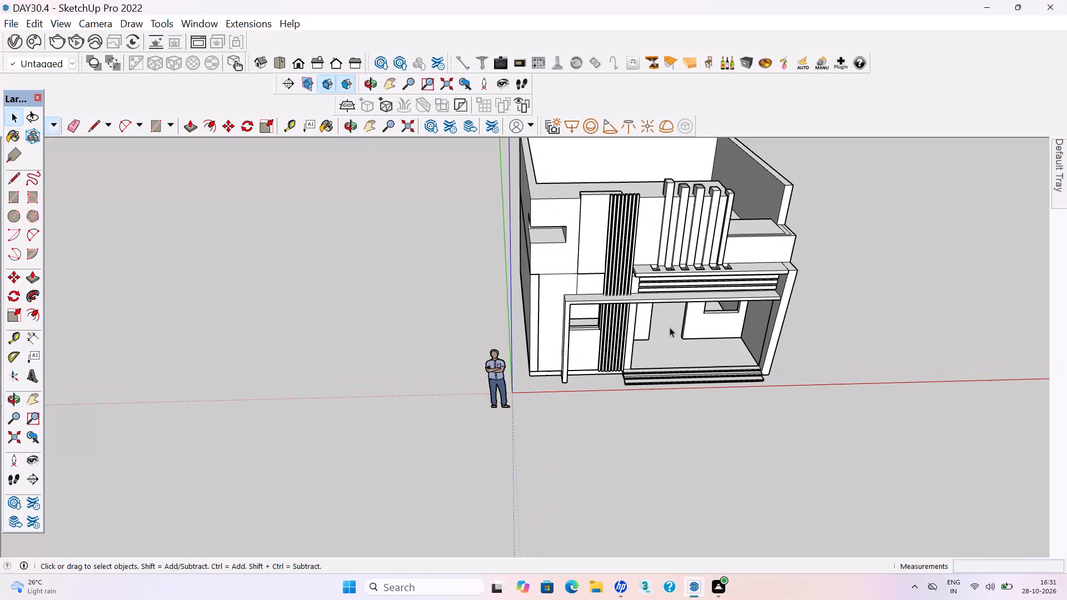
Save the model.
key("ctrl+s")
key("ctrl+s")
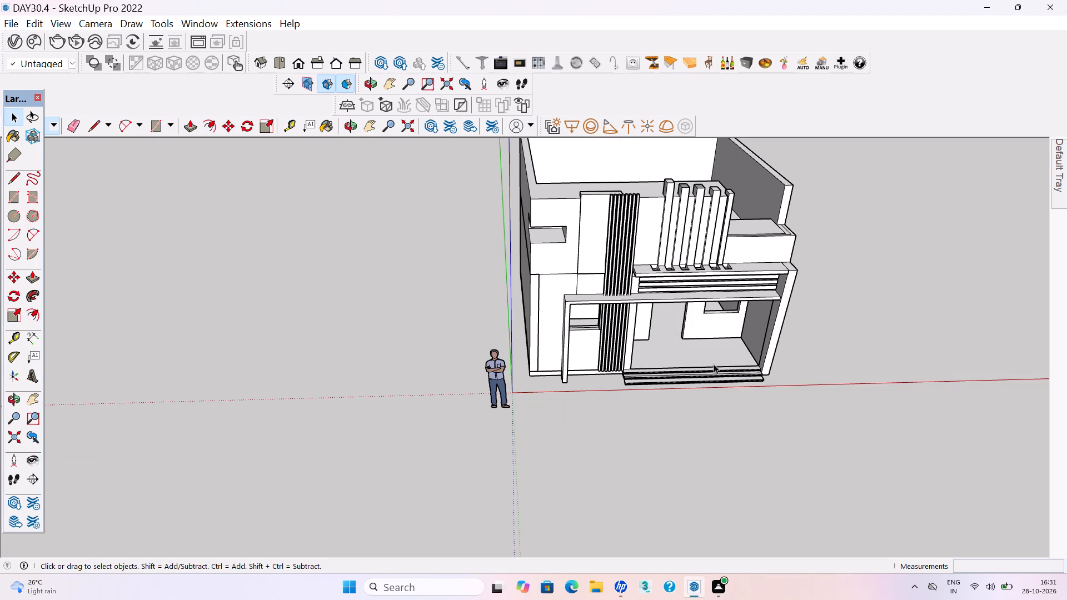
Delete the human scale figure standing beside the building.
middle_click_drag(708, 368, 635, 379)
scroll(560, 258, "down", 3)
middle_click_drag(545, 304, 692, 267)
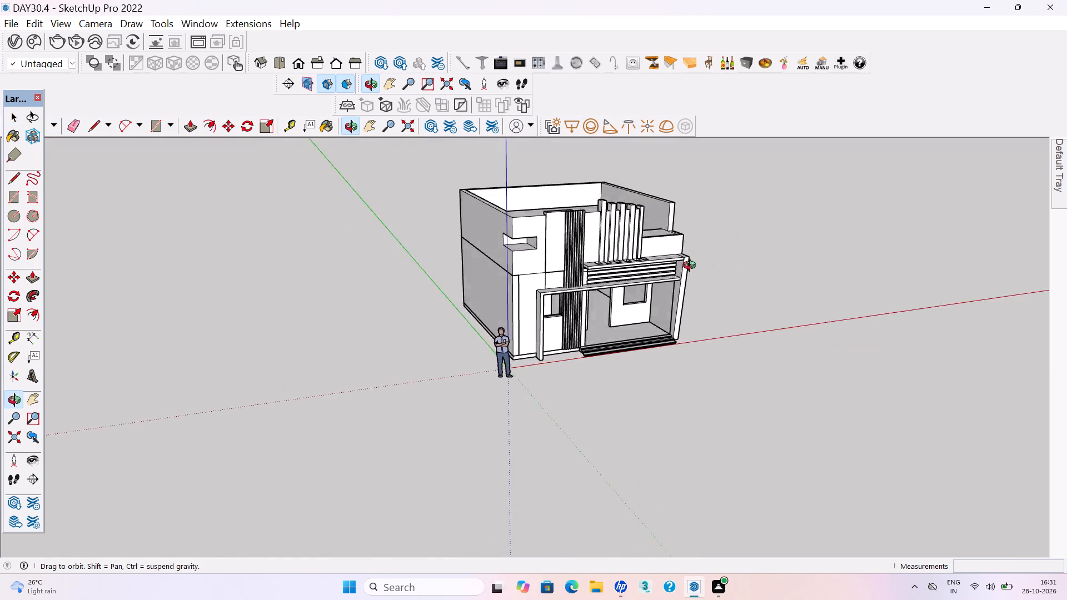
middle_click_drag(692, 267, 619, 321)
scroll(488, 259, "down", 3)
middle_click_drag(531, 274, 523, 288)
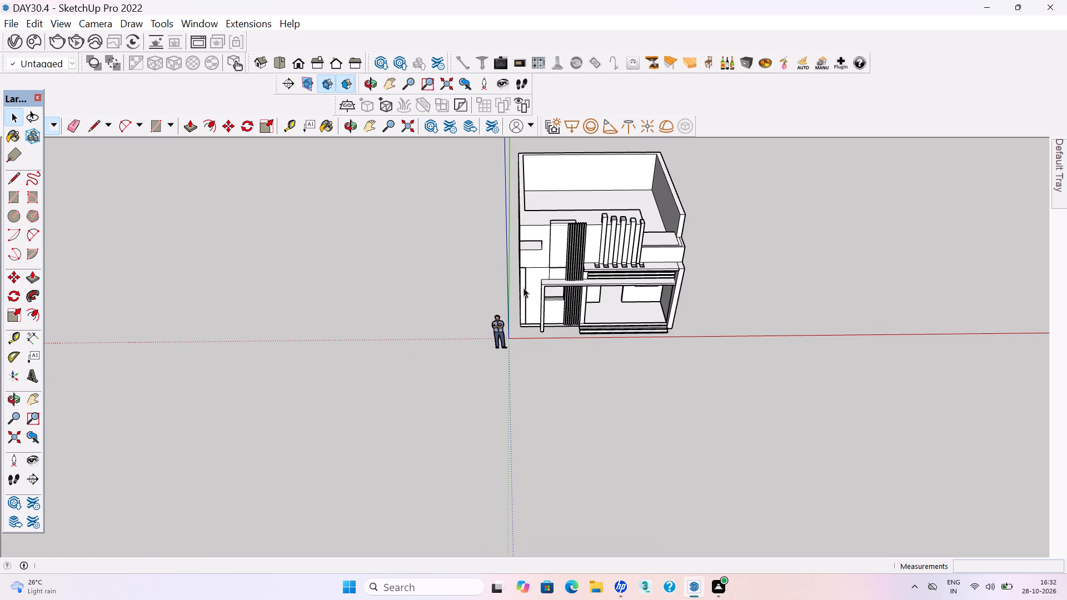
scroll(540, 328, "down", 2)
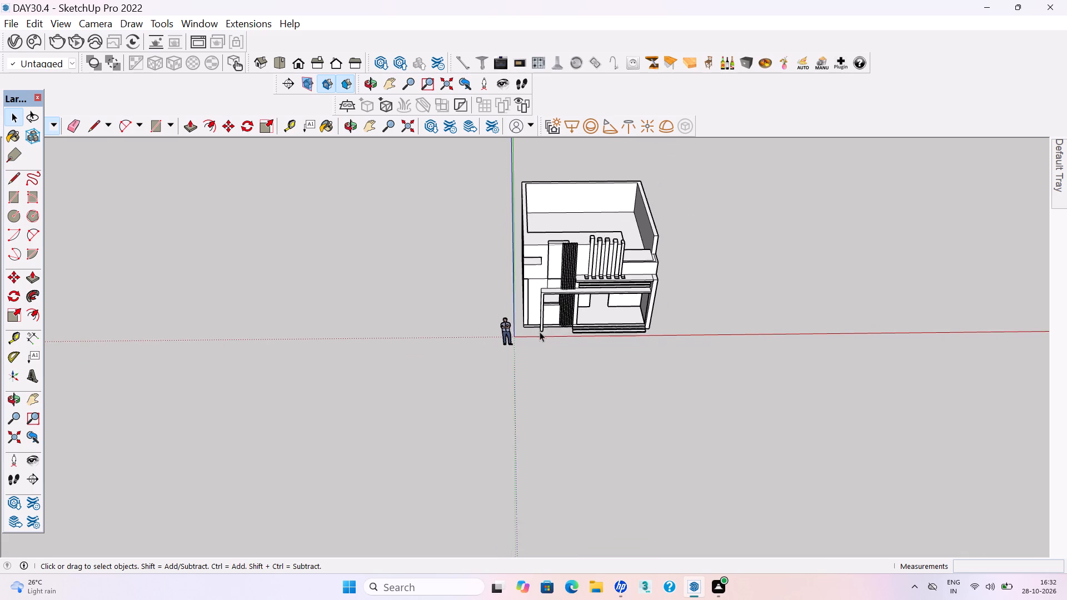
scroll(539, 331, "down", 3)
left_click(456, 168)
left_click(513, 329)
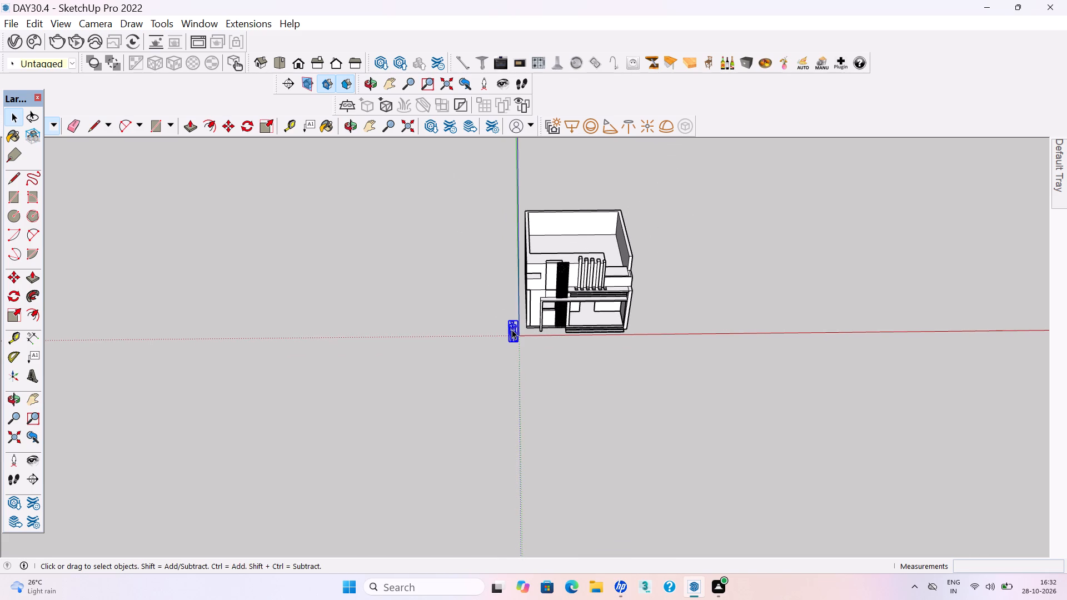
key("Delete")
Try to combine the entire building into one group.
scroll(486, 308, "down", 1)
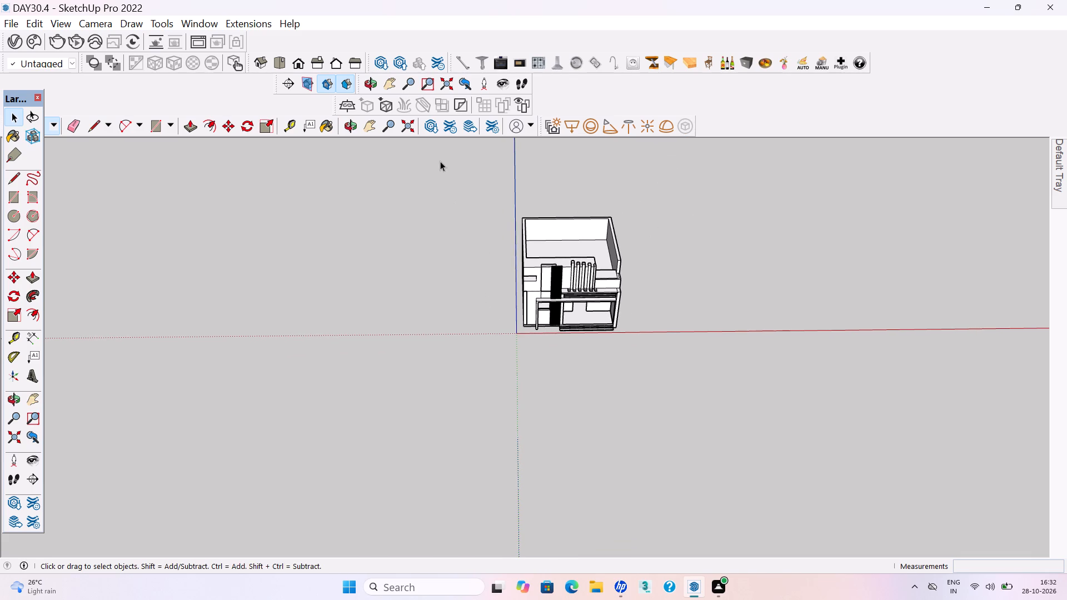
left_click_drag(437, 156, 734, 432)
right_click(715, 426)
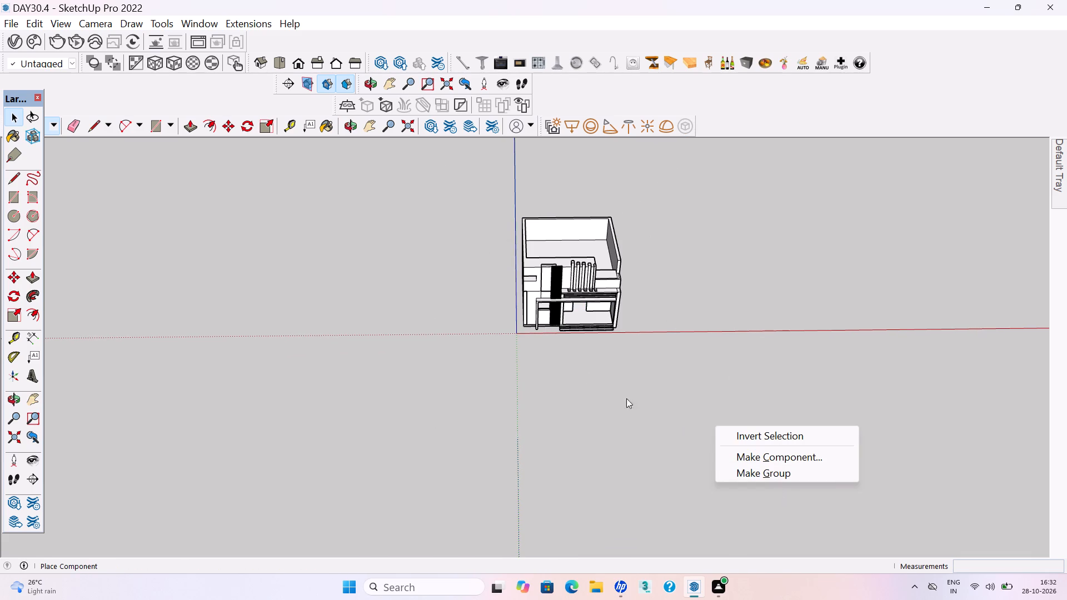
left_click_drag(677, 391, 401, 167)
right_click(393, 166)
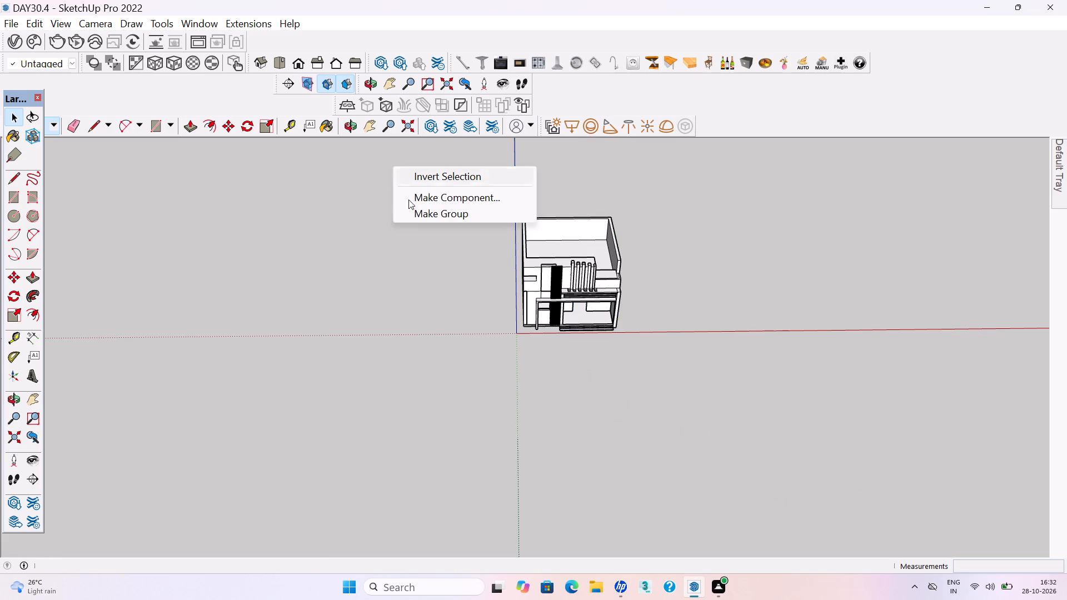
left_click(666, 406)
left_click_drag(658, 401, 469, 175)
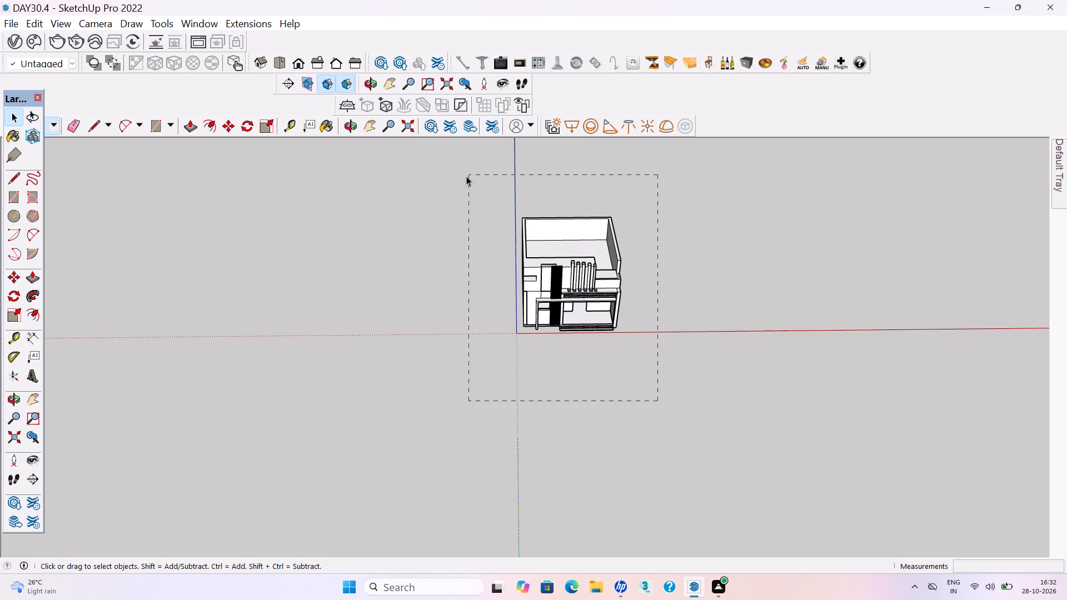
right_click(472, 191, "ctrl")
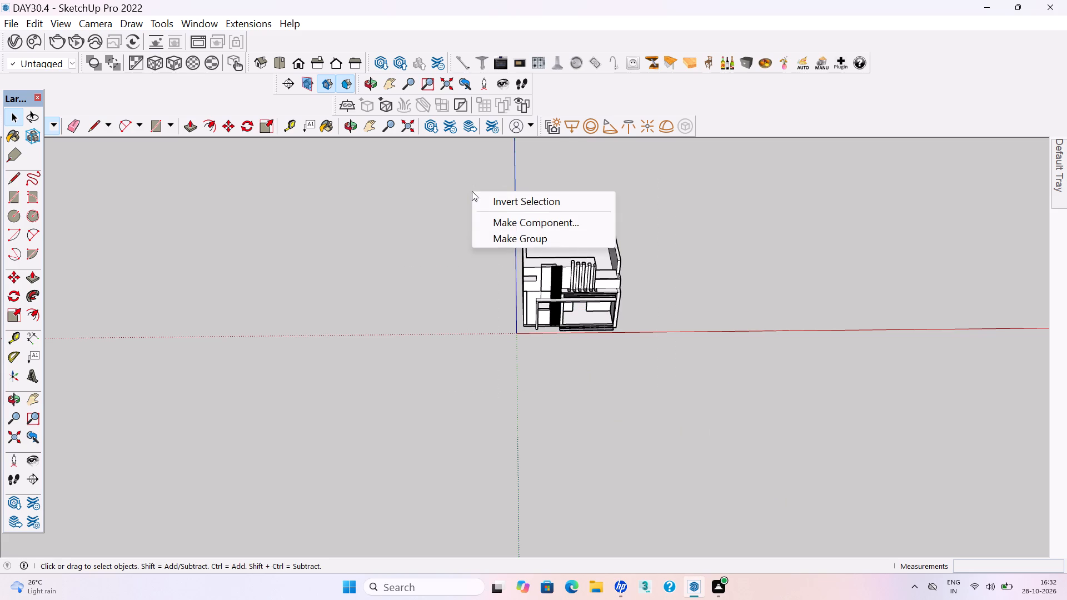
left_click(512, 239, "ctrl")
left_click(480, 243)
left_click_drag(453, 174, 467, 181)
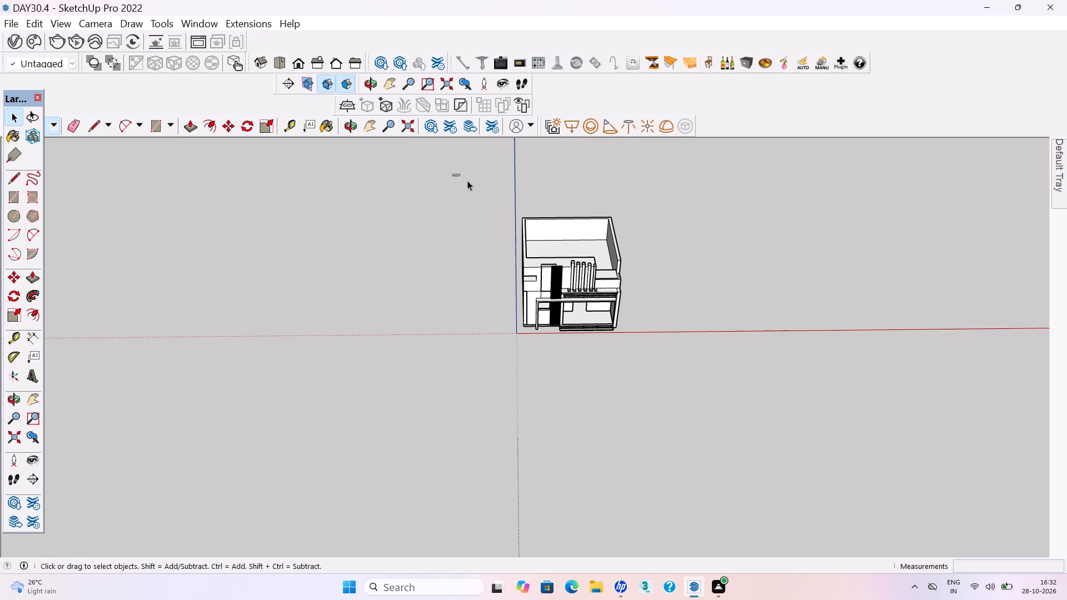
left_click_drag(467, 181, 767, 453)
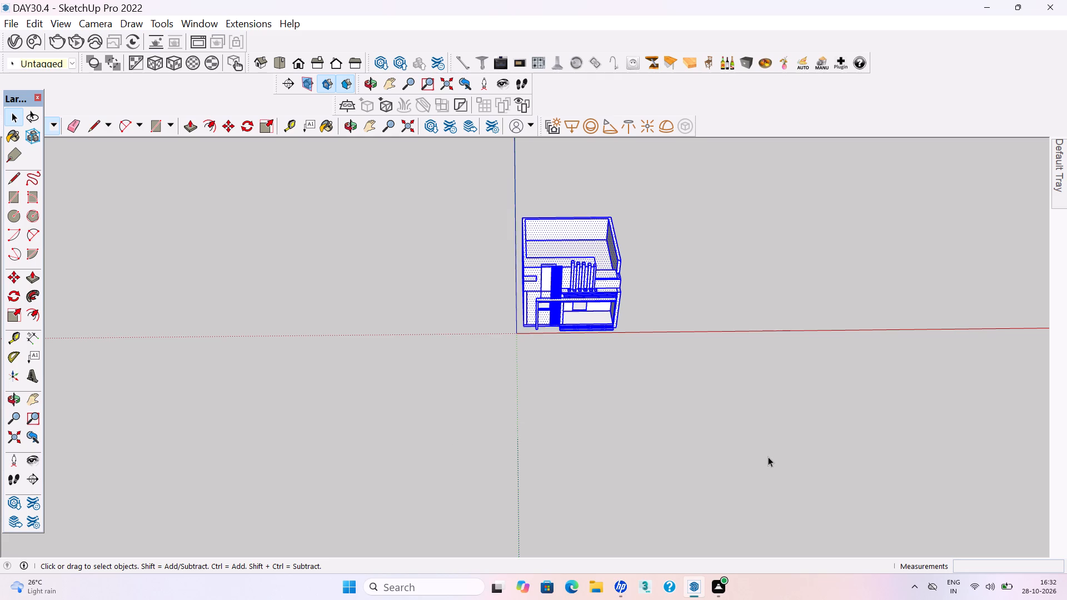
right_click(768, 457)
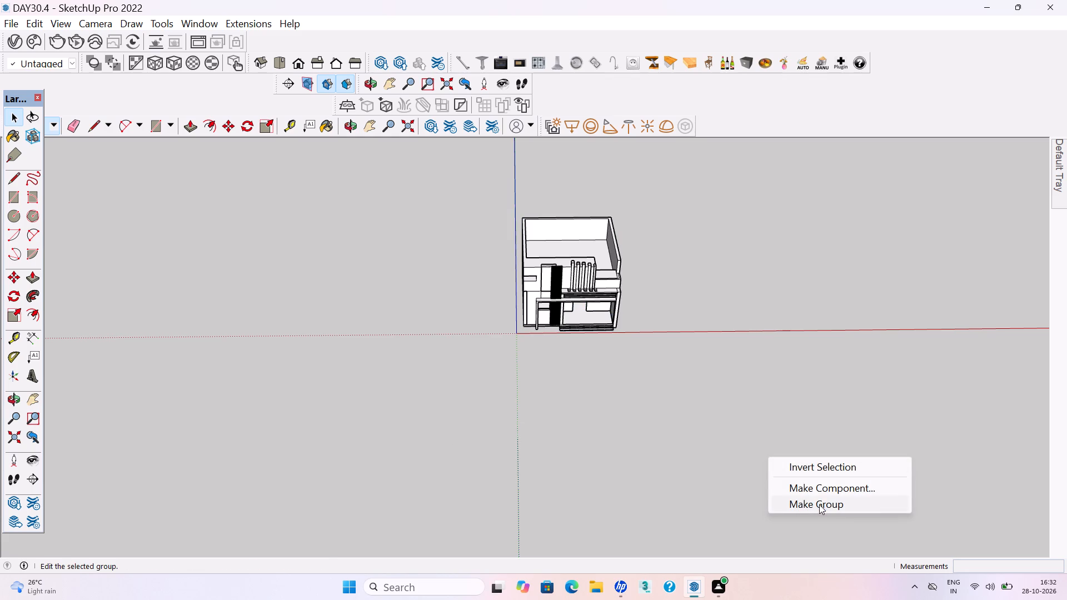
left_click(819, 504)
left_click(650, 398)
Save the model with the scale figure removed.
scroll(640, 383, "down", 2)
middle_click_drag(654, 386, 665, 421)
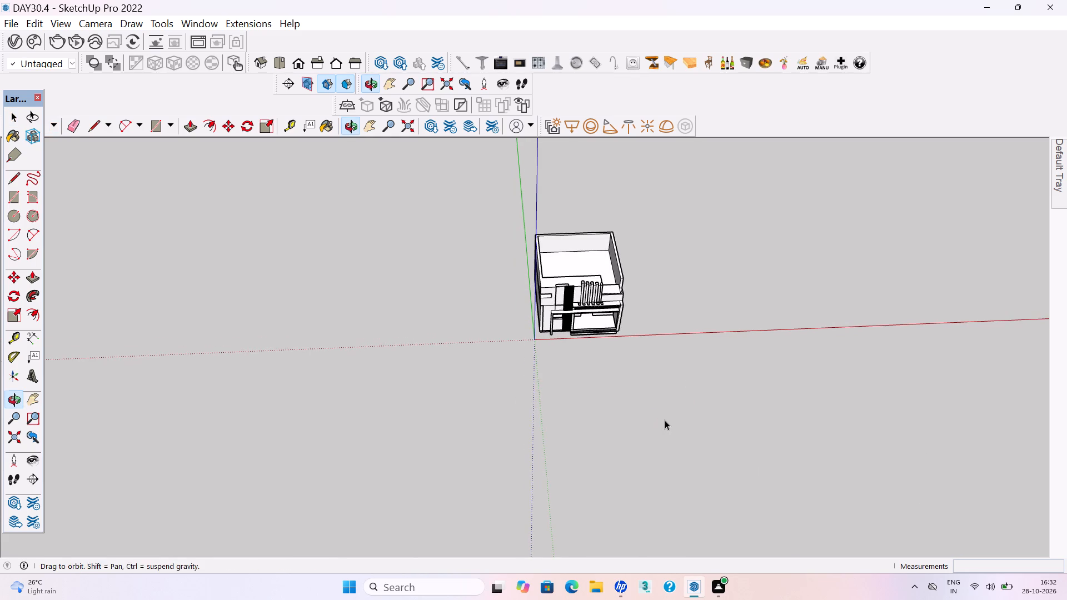
scroll(665, 416, "up", 3)
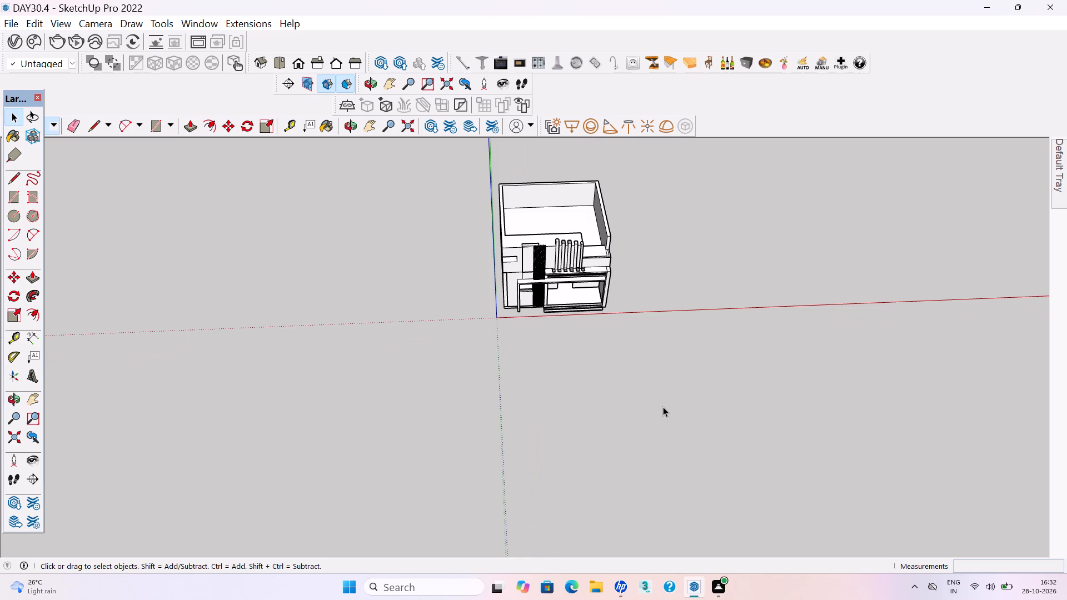
scroll(569, 416, "up", 3)
middle_click_drag(585, 337, 592, 303)
key("ctrl+s")
key("ctrl+s")
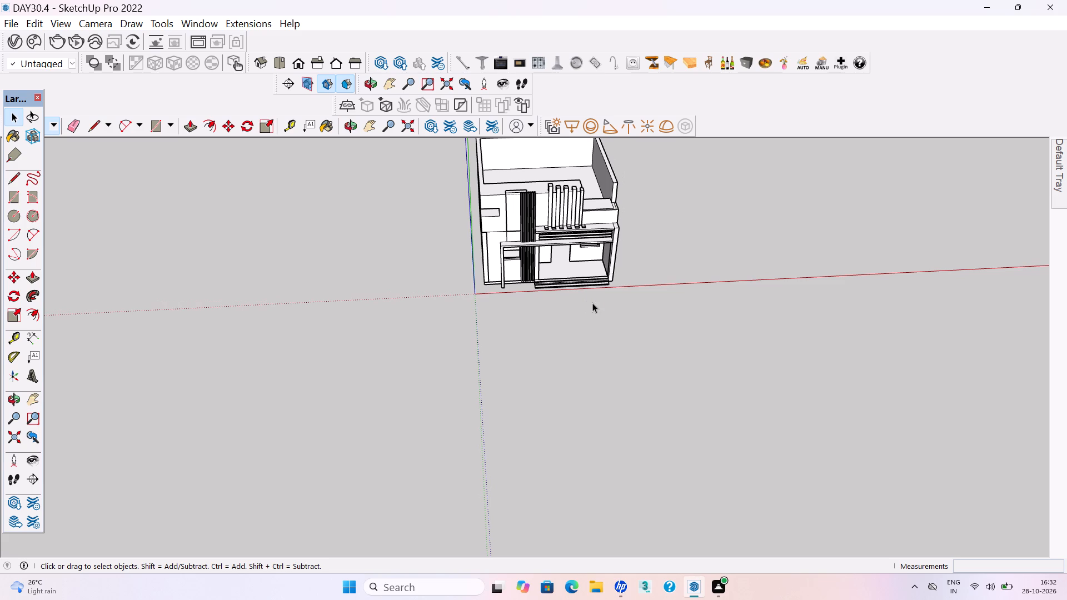
Inside the floor slab group, Push/Pull the slab's left side face outward beyond the building's side wall.
scroll(589, 298, "down", 2)
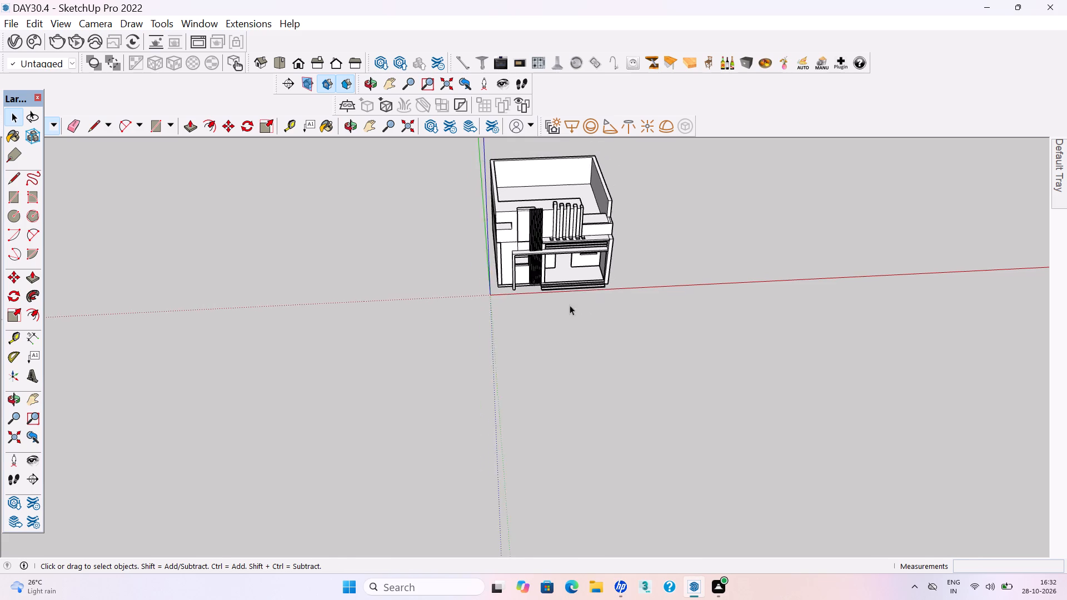
middle_click_drag(569, 305, 533, 87)
scroll(556, 329, "up", 6)
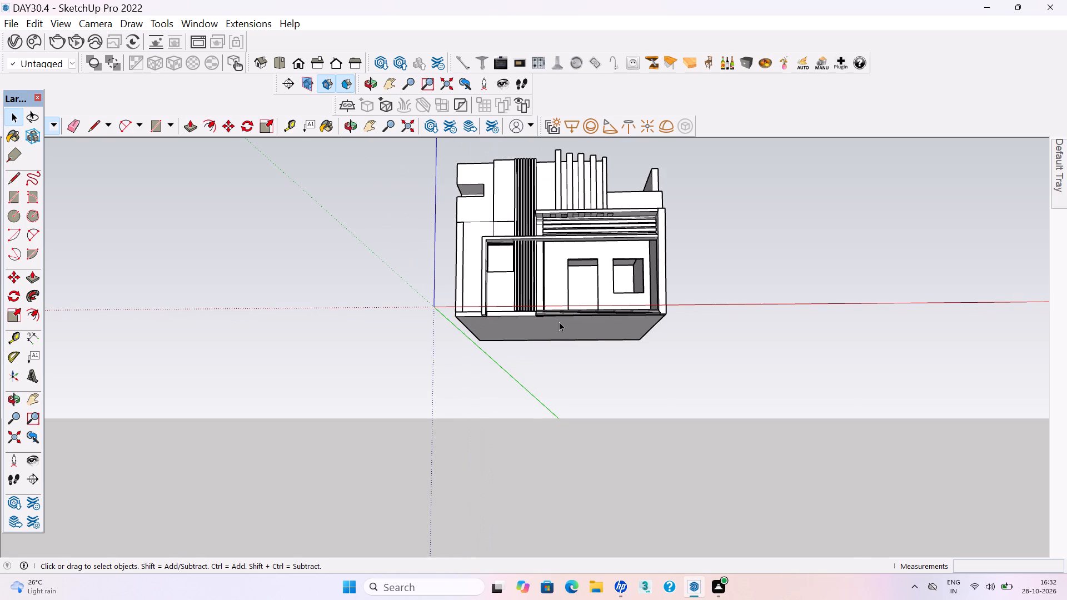
scroll(485, 303, "up", 10)
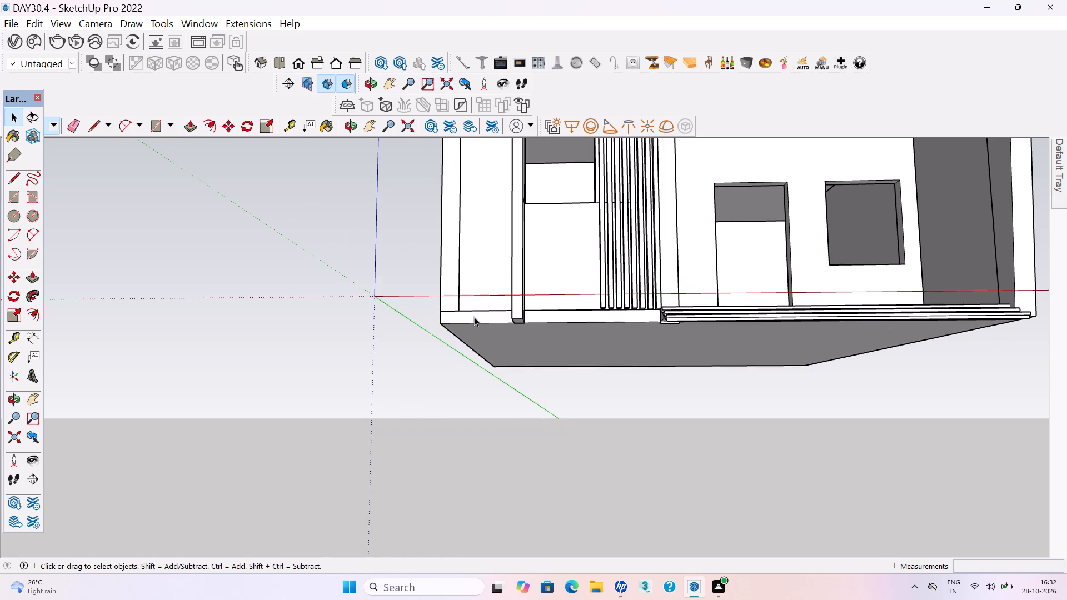
middle_click_drag(475, 318, 647, 492)
scroll(416, 371, "up", 8)
double_click(505, 356)
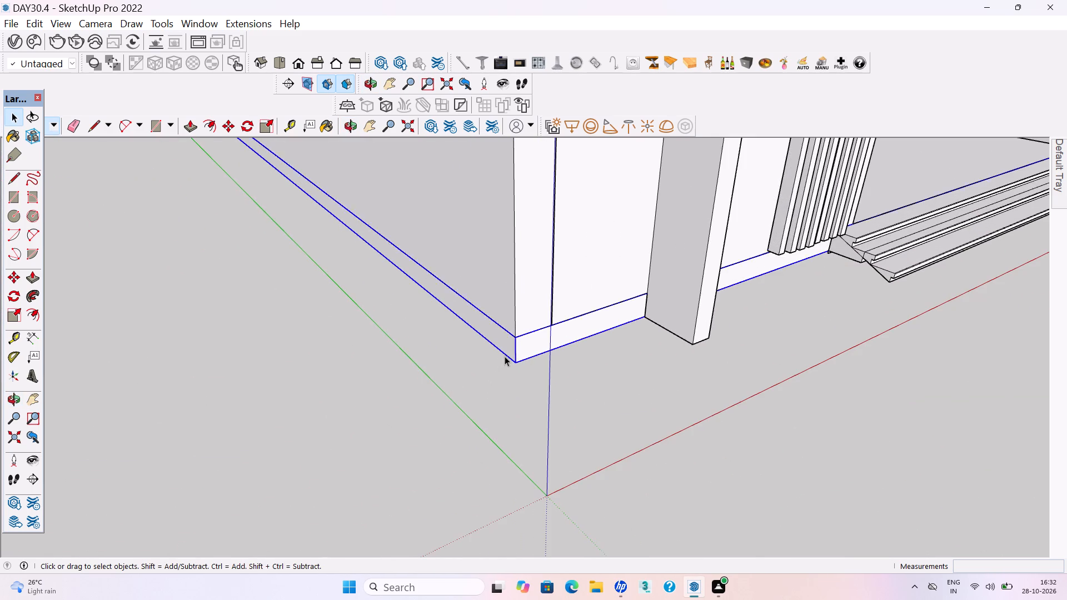
left_click(507, 348)
key("p")
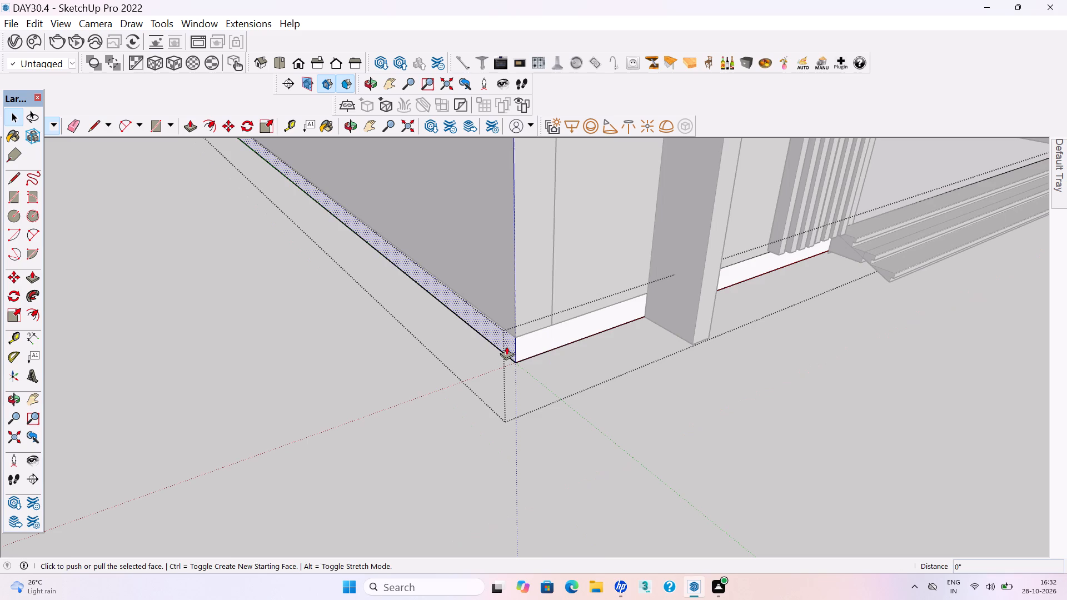
left_click(506, 346)
left_click(338, 373)
scroll(250, 327, "down", 4)
middle_click_drag(401, 239, 289, 302)
key("space")
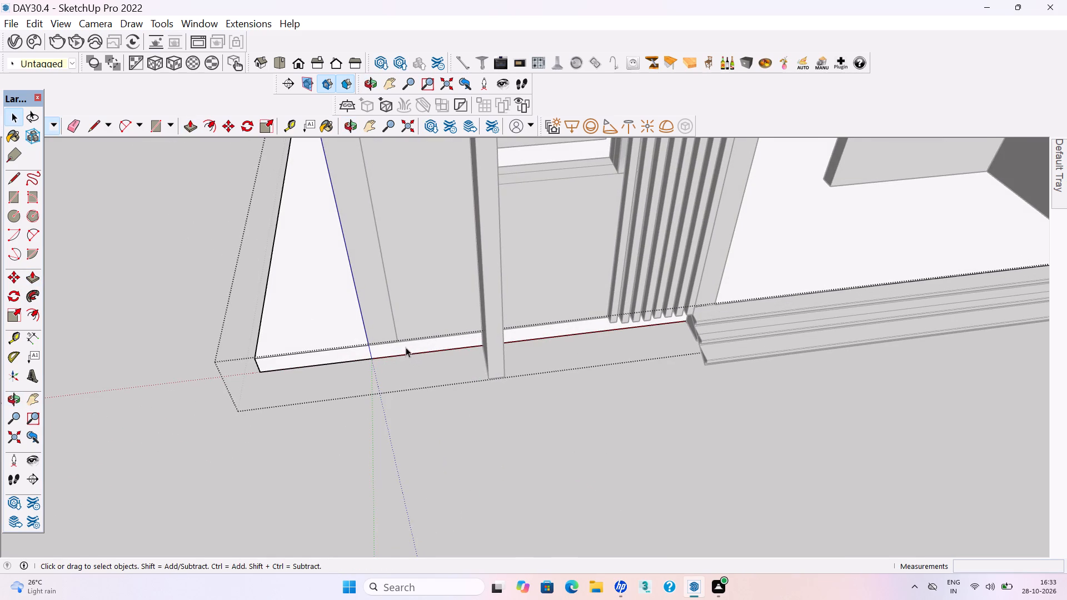
Push/Pull the floor slab's front face forward about 2 3/4" and leave the slab group.
scroll(411, 326, "down", 3)
left_click(404, 339)
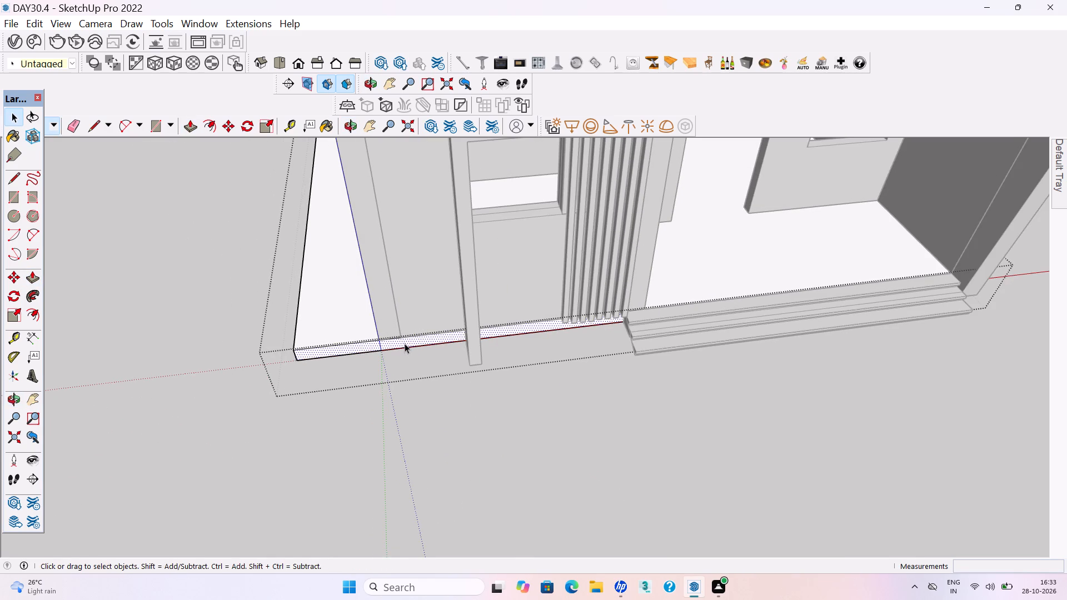
key("p")
left_click(401, 340)
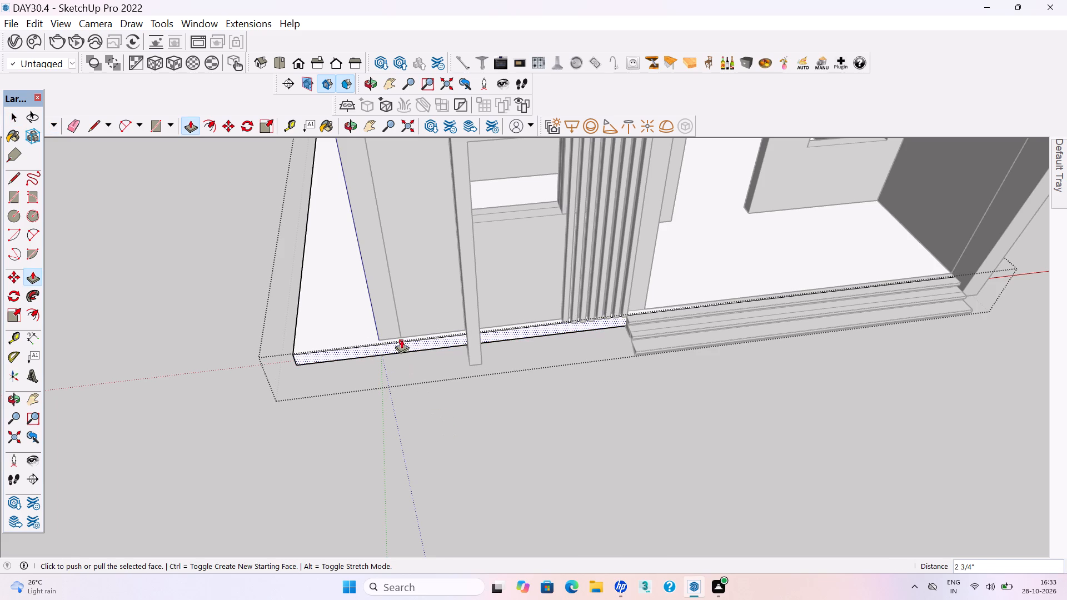
left_click(401, 339)
scroll(457, 434, "down", 3)
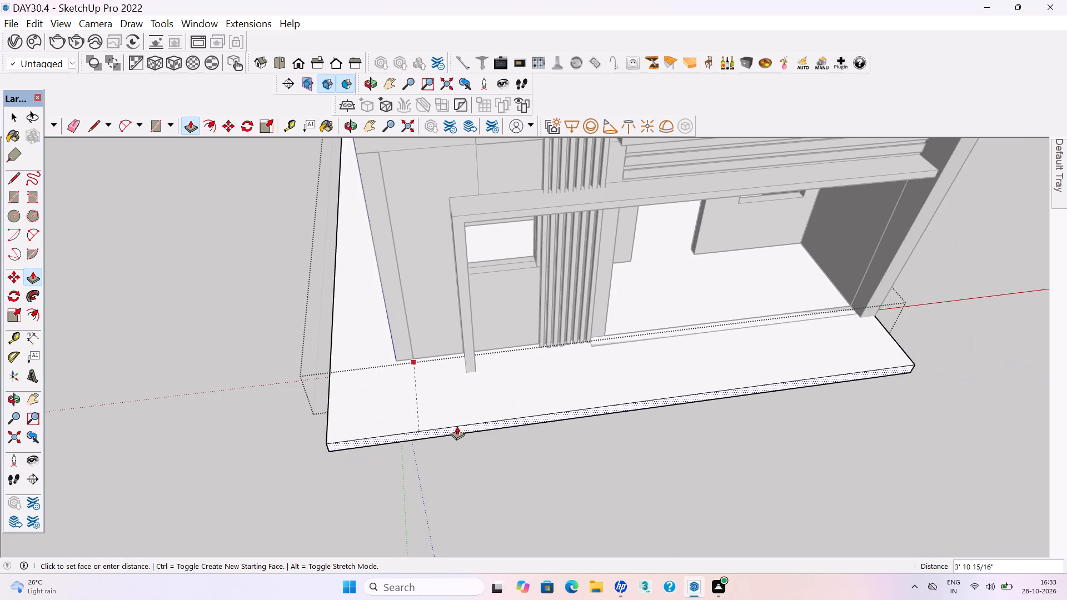
key("space")
scroll(441, 386, "down", 4)
middle_click_drag(552, 317, 549, 359)
scroll(552, 317, "down", 1)
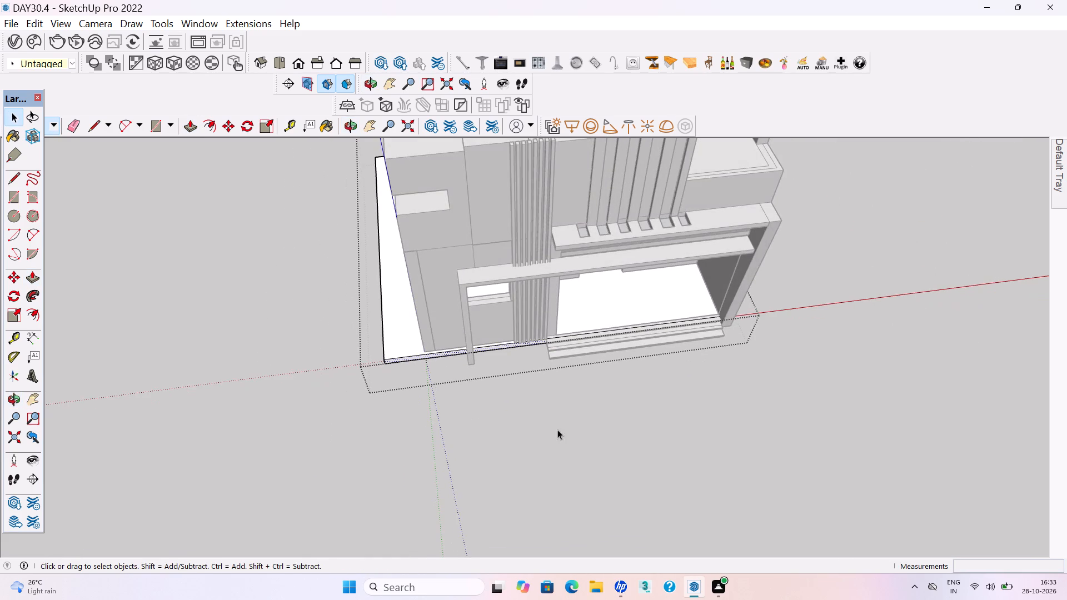
left_click(557, 429)
Push/Pull the floor slab's right side face outward about 5' 10 3/4", then leave the slab group.
middle_click_drag(856, 282, 393, 123)
scroll(411, 145, "down", 3)
scroll(581, 471, "up", 2)
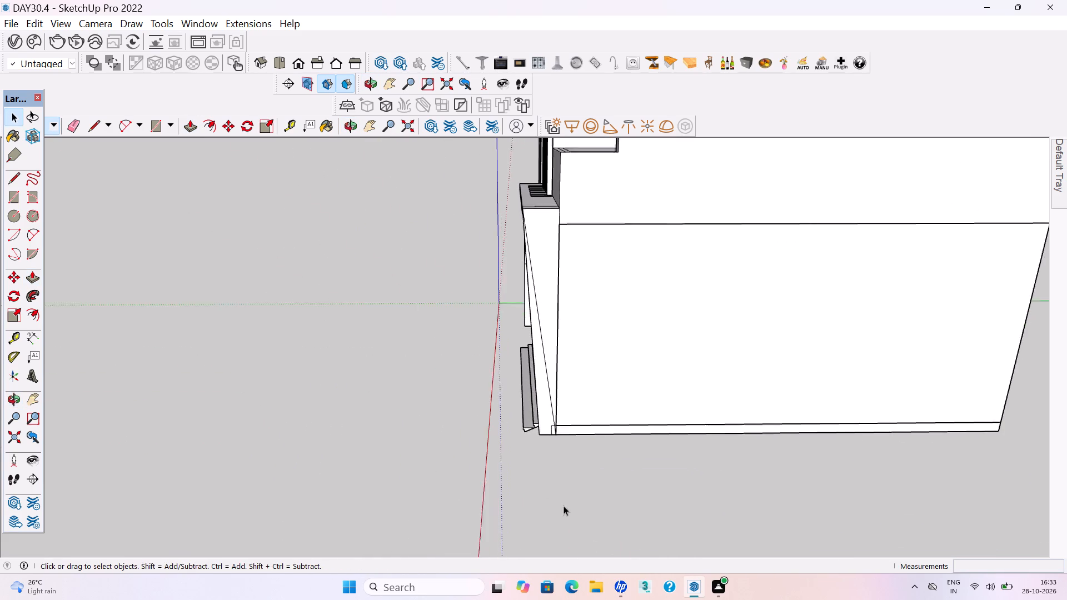
scroll(564, 506, "up", 2)
left_click(564, 418)
double_click(565, 418)
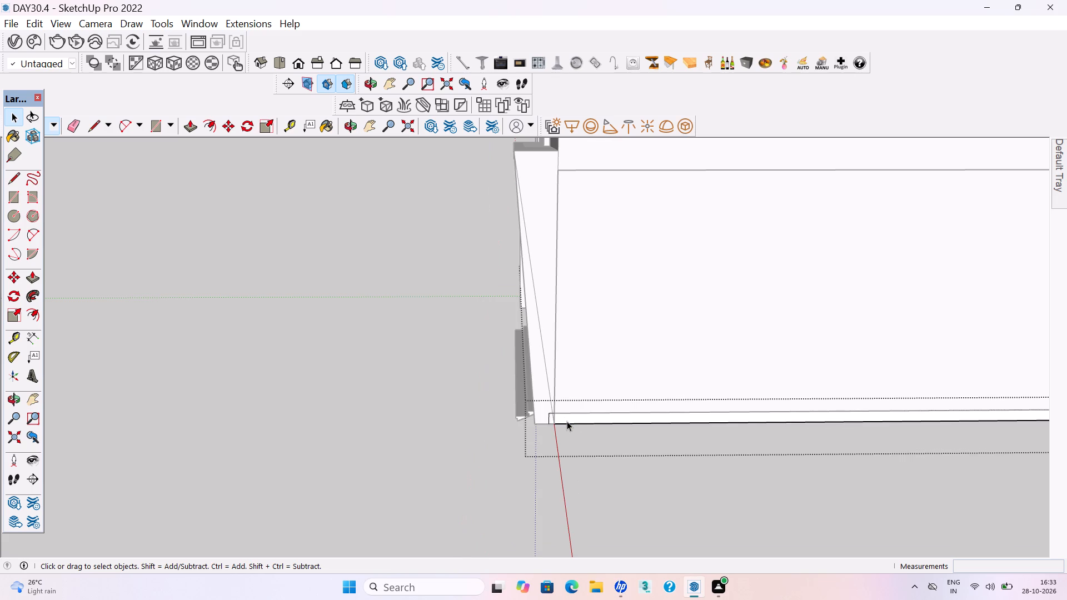
left_click(567, 421)
key("p")
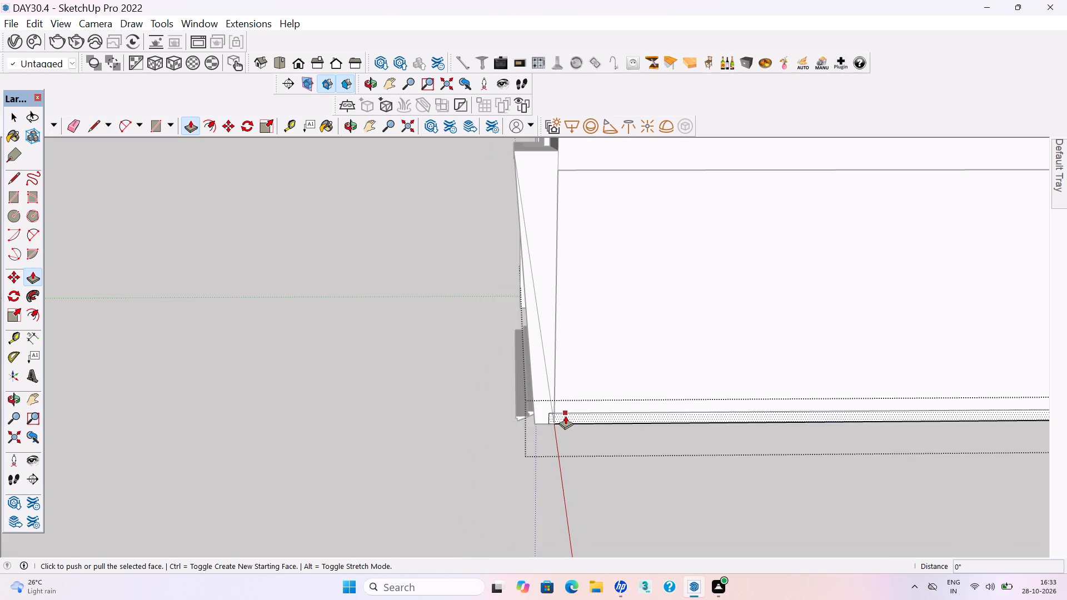
left_click(565, 416)
left_click(631, 467)
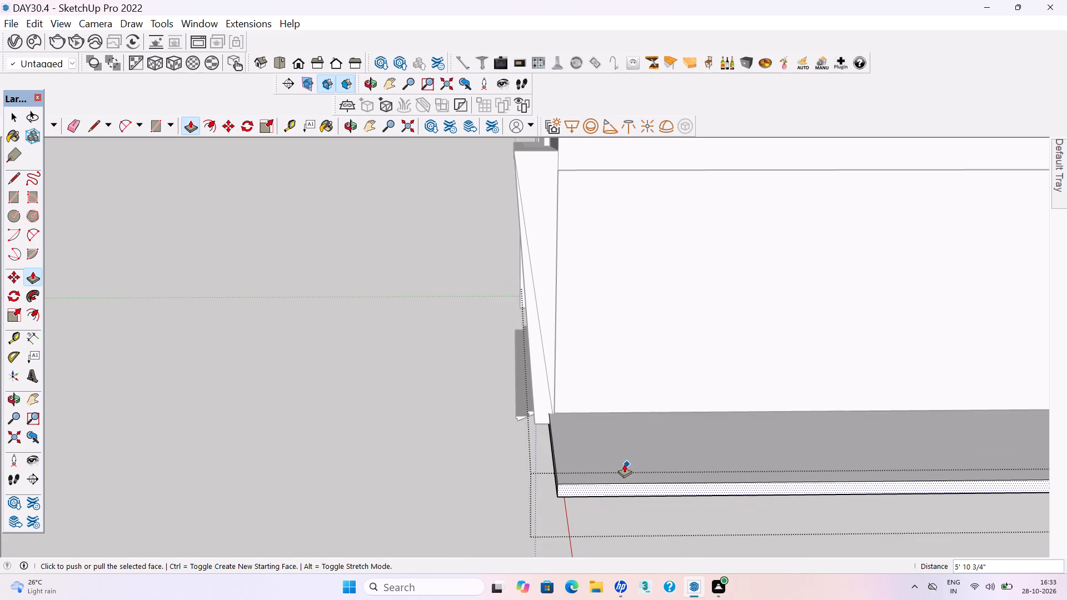
scroll(624, 464, "down", 13)
middle_click_drag(529, 442, 921, 527)
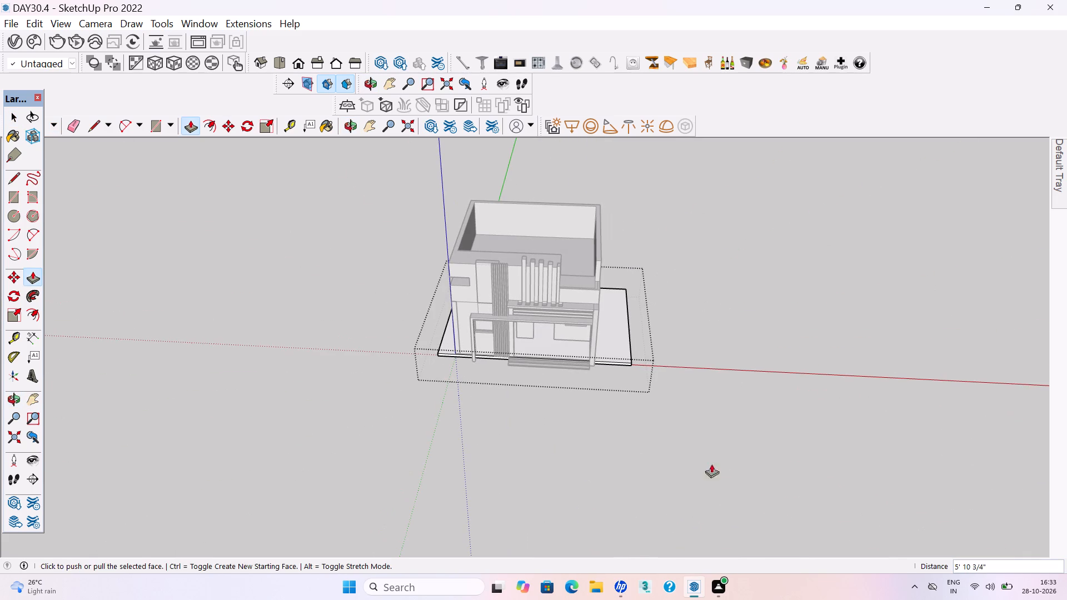
left_click(657, 436)
key("space")
scroll(689, 249, "down", 2)
left_click(693, 296)
Inside the floor slab group, Push/Pull the slab's rear face outward beyond the building's back wall, then leave the group.
middle_click_drag(720, 215, 0, 324)
scroll(378, 297, "down", 3)
scroll(456, 525, "up", 10)
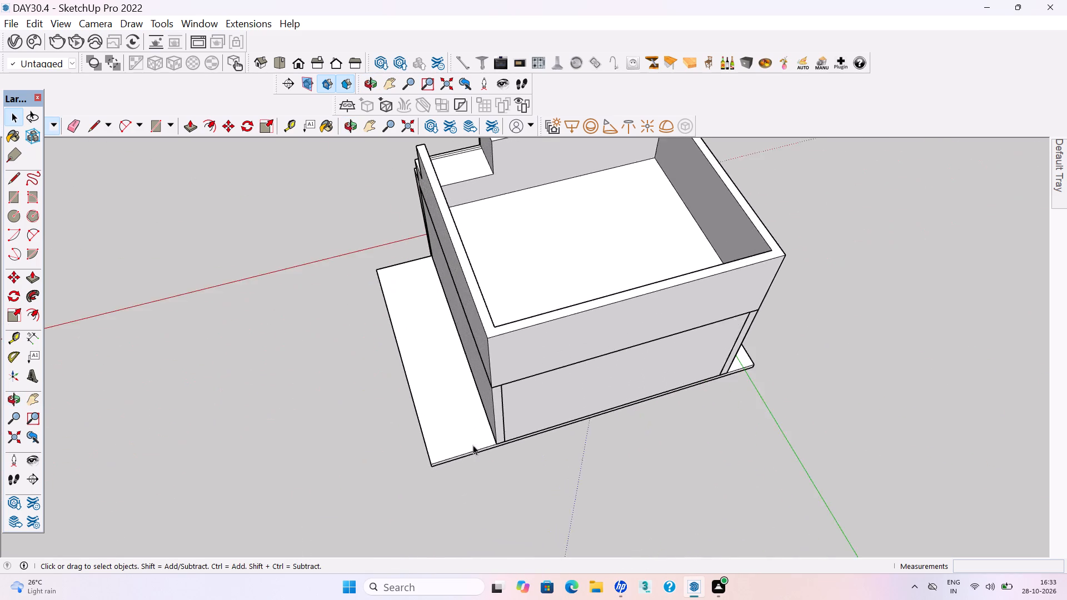
middle_click_drag(474, 444, 481, 276)
scroll(425, 372, "up", 7)
left_click(436, 386)
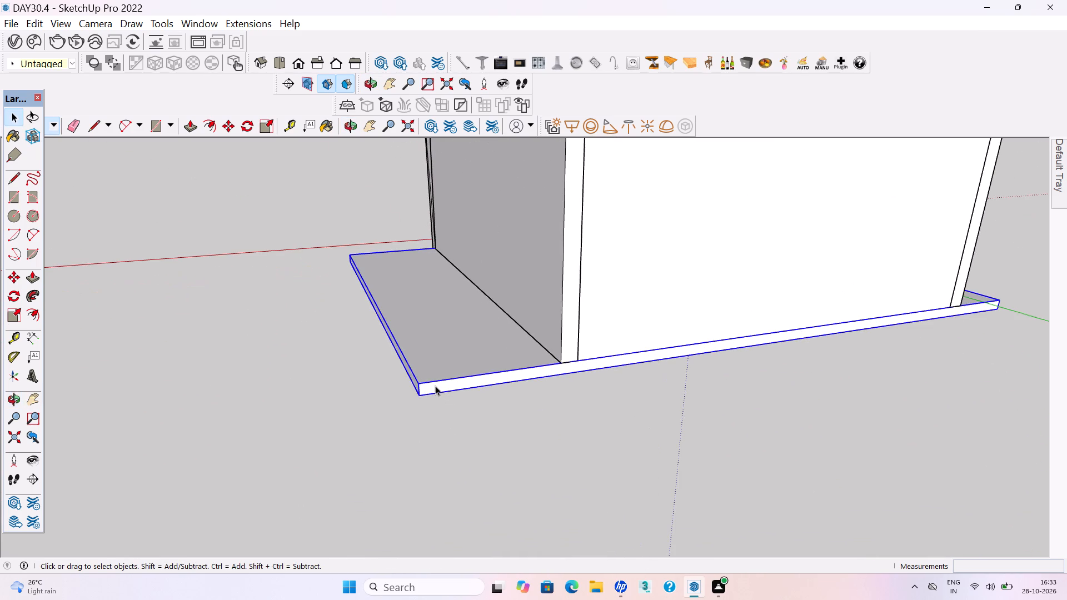
double_click(435, 386)
left_click(435, 390)
key("p")
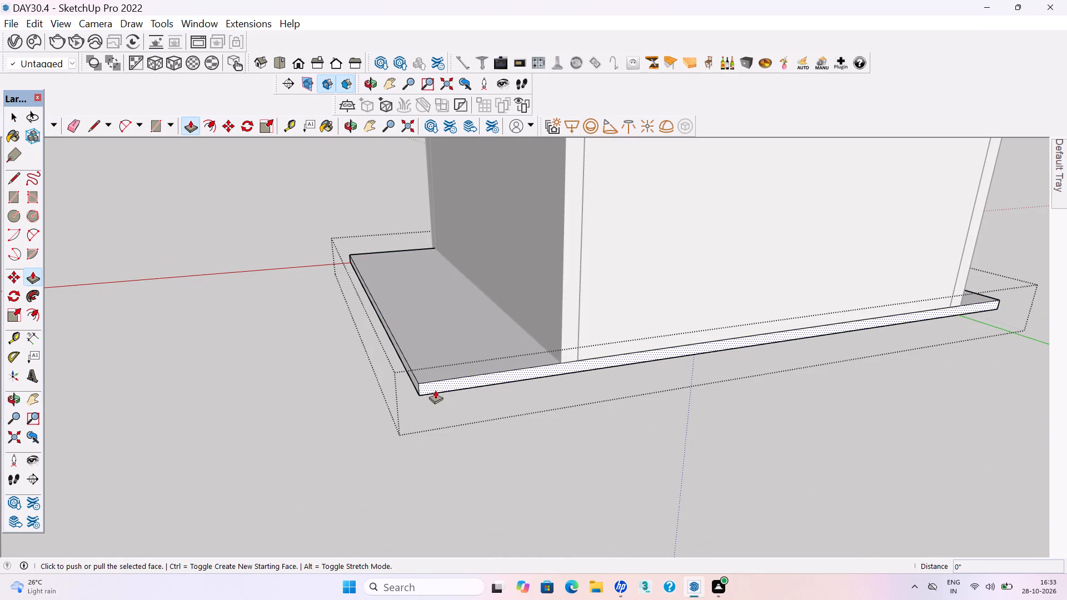
left_click(433, 386)
left_click(475, 404)
key("space")
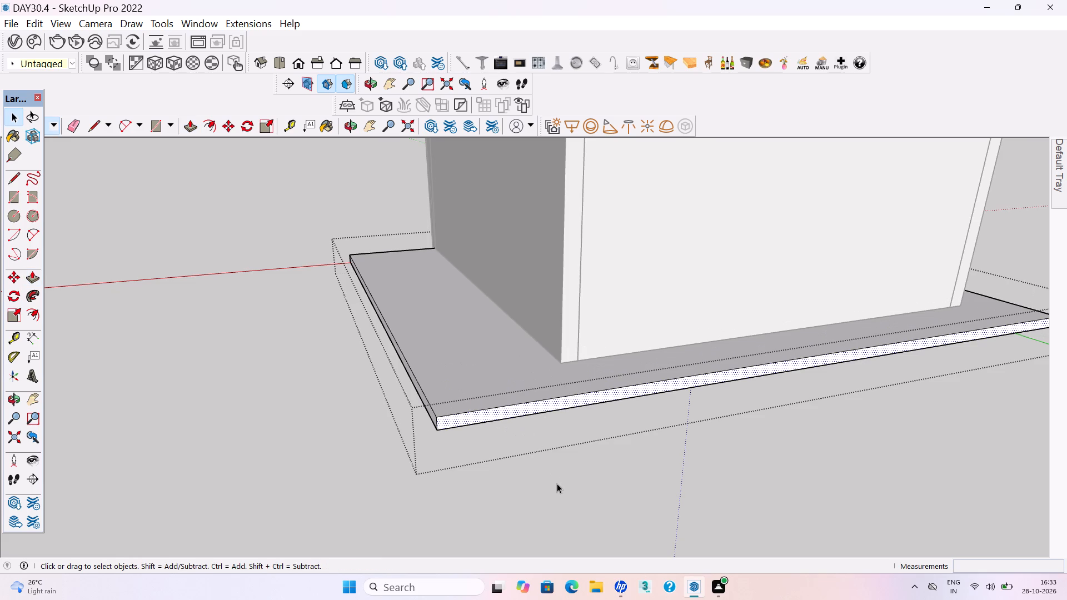
left_click(557, 483)
Save the model with the floor slab extended behind the building.
key("ctrl+s")
key("ctrl+s")
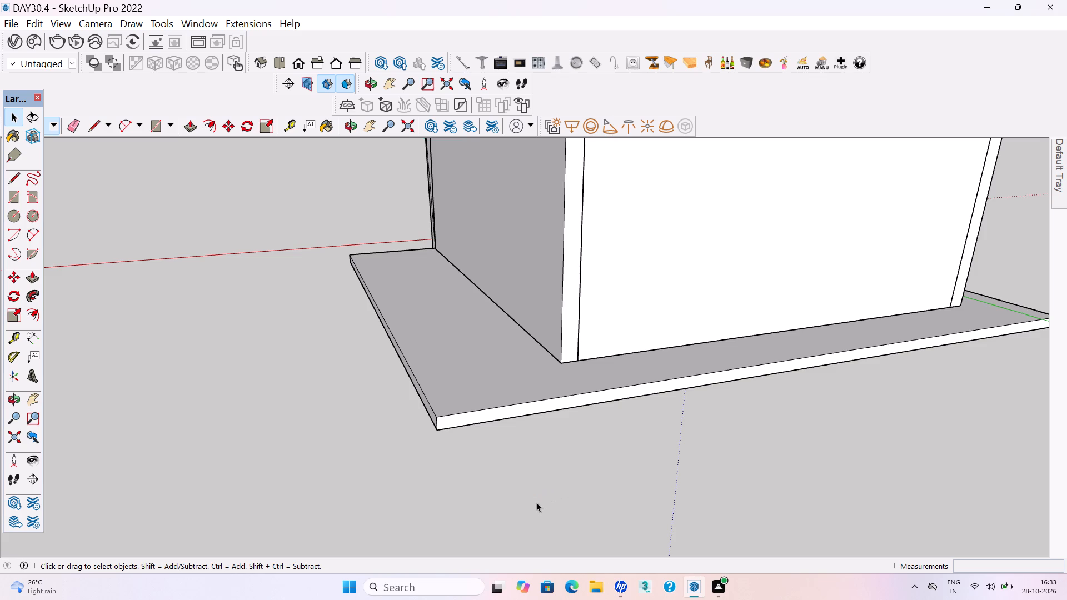
scroll(543, 524, "down", 5)
scroll(568, 482, "down", 8)
middle_click_drag(447, 364, 681, 448)
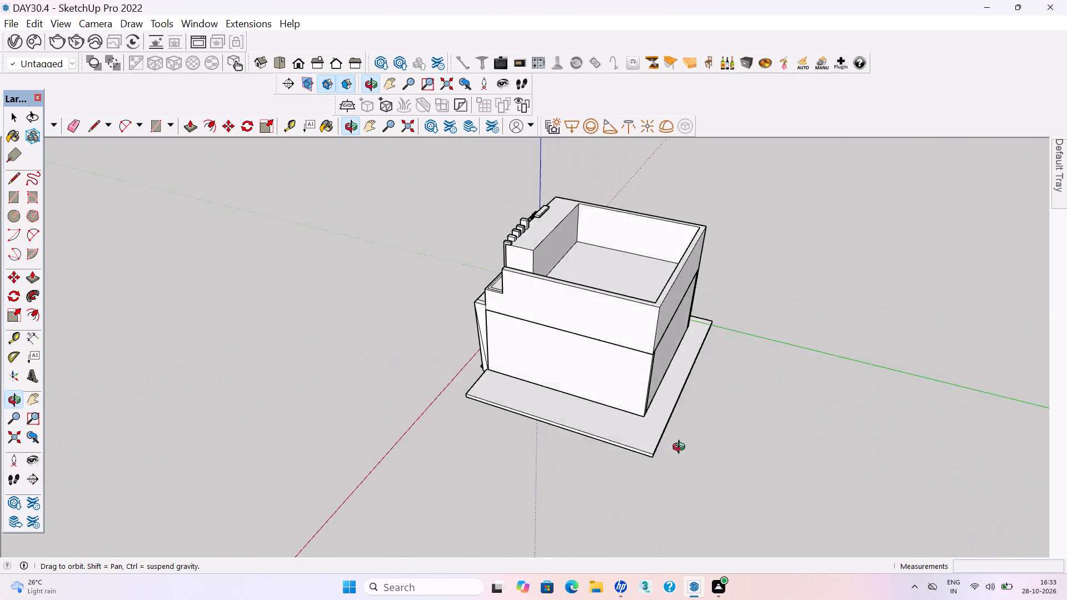
middle_click_drag(681, 448, 1039, 503)
left_click(749, 418)
middle_click_drag(512, 395, 671, 254)
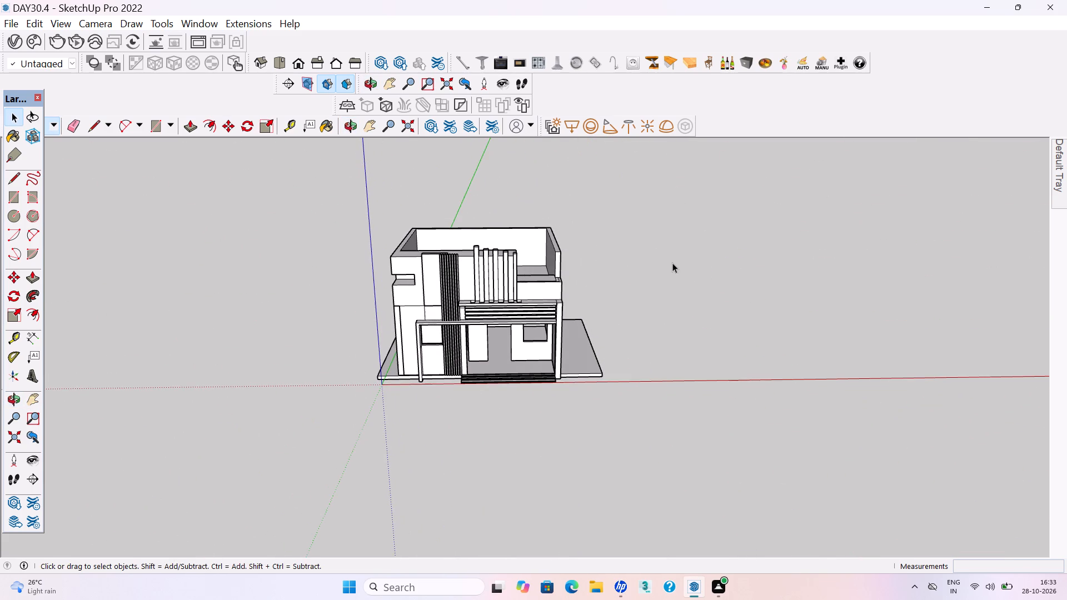
key("ctrl+s")
key("ctrl+s")
key("ctrl+s")
Inside the floor slab group, paint the slab's top face with the Tile Border Travertine material from the Tile collection.
scroll(36, 0, "up", 1)
scroll(864, 283, "down", 4)
middle_click_drag(786, 295, 790, 326)
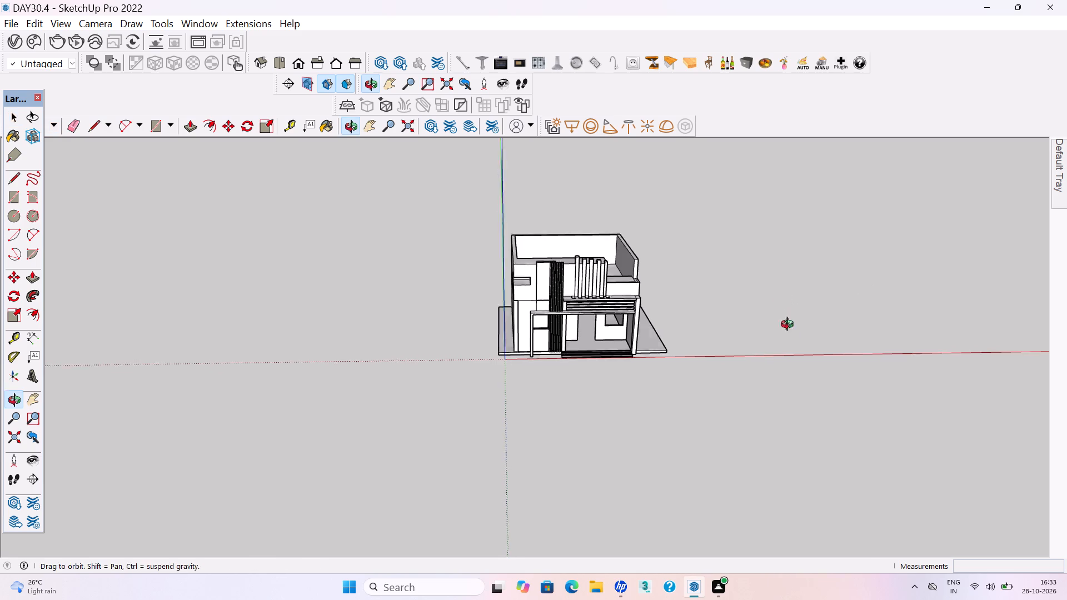
middle_click_drag(790, 326, 791, 343)
scroll(782, 346, "up", 1)
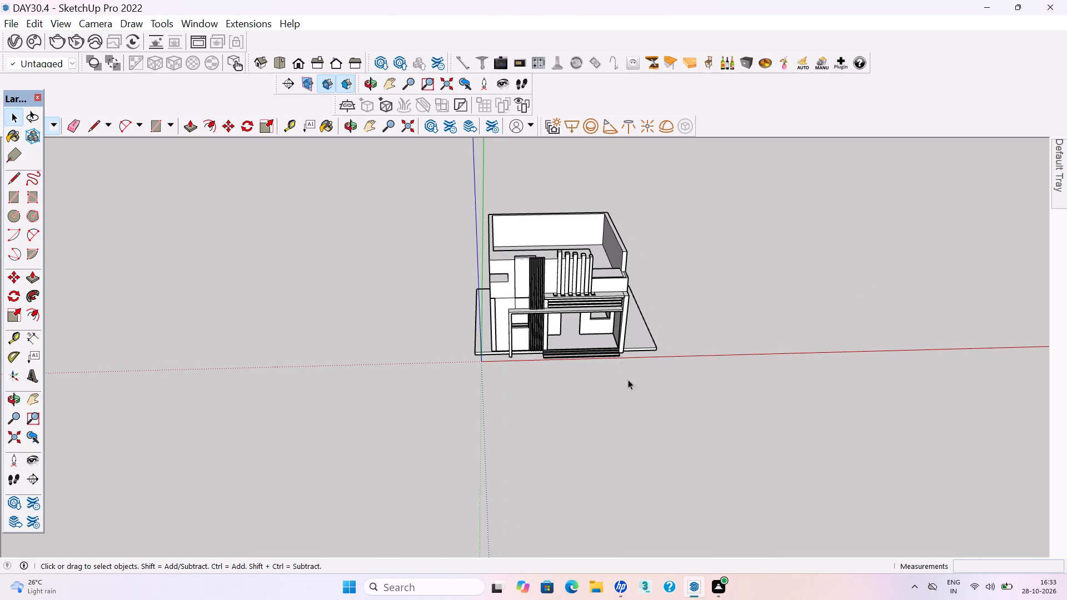
scroll(471, 341, "up", 8)
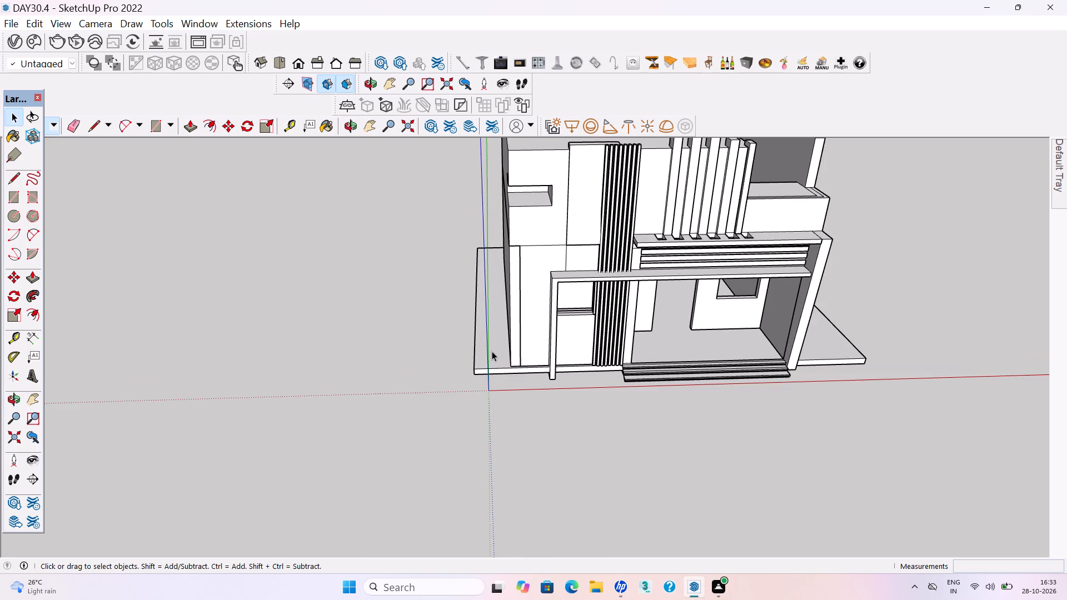
left_click(492, 351)
double_click(492, 351)
left_click(492, 354)
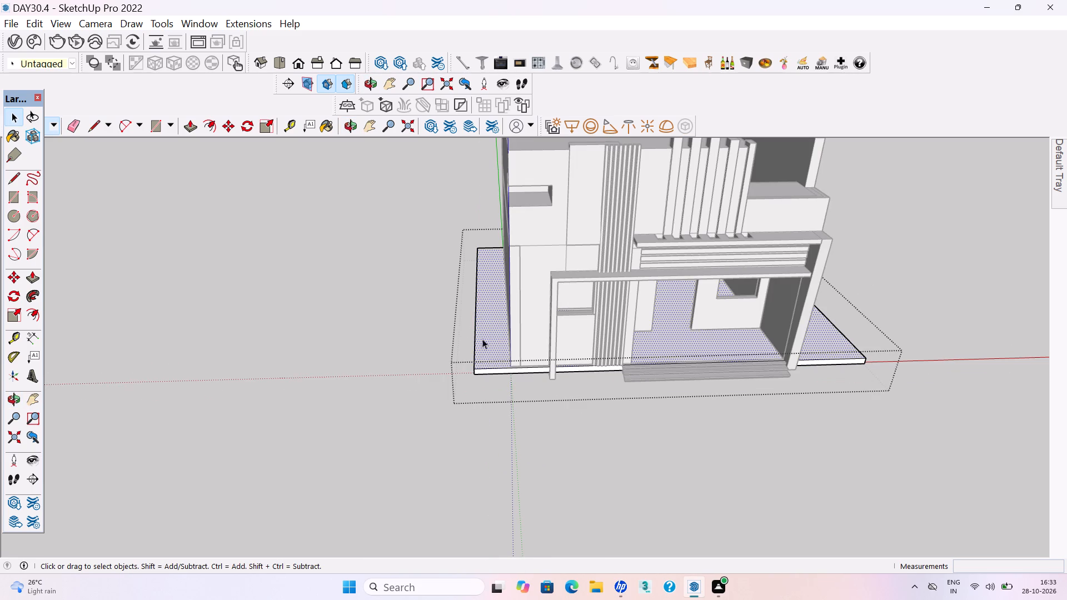
left_click(1058, 186)
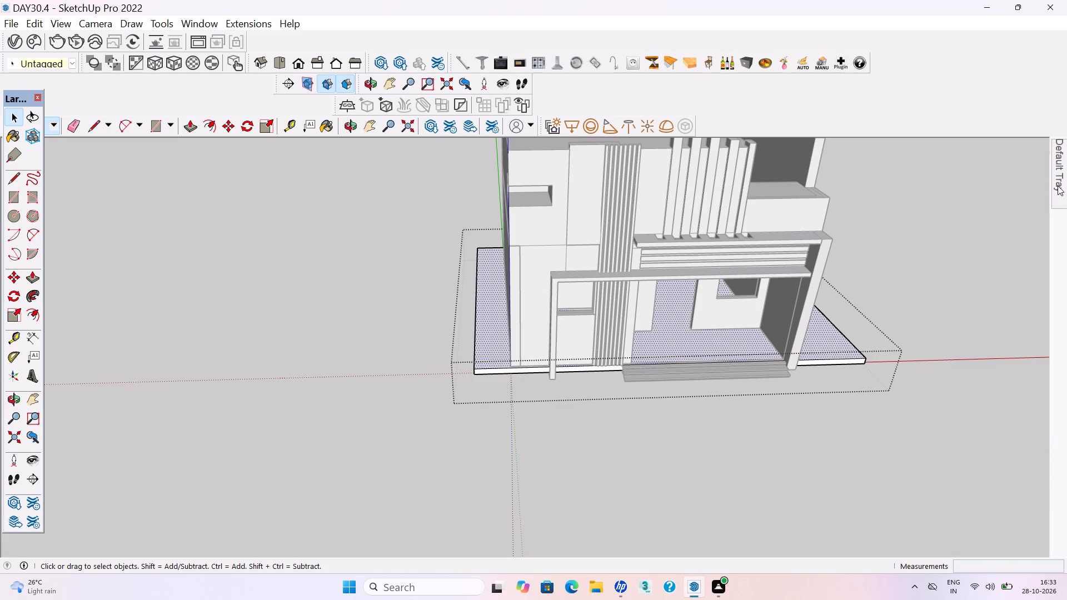
scroll(951, 422, "down", 3)
left_click(965, 414)
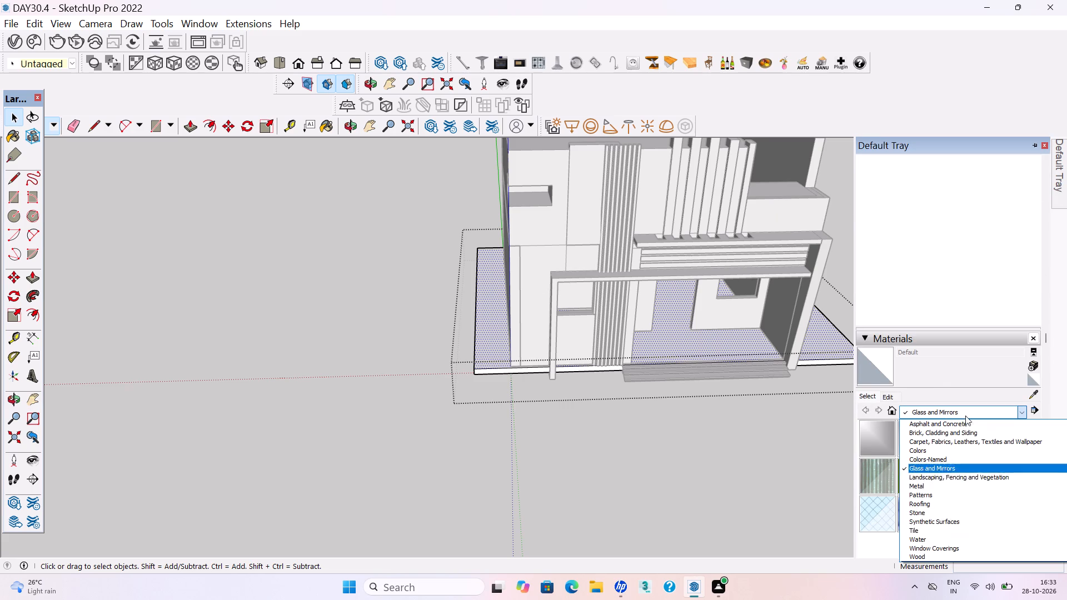
left_click(942, 527)
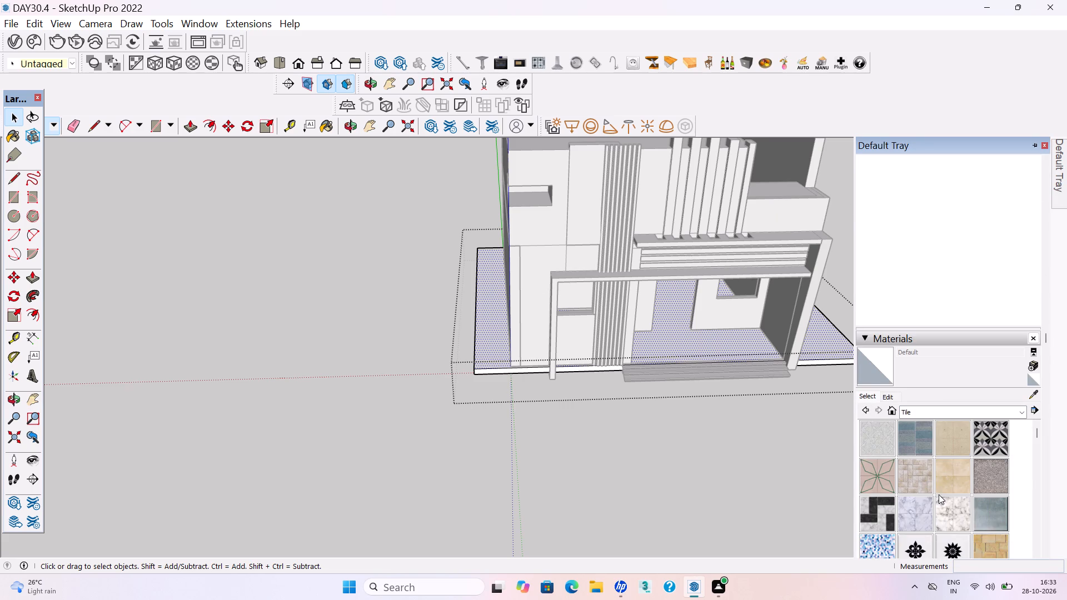
scroll(955, 511, "down", 2)
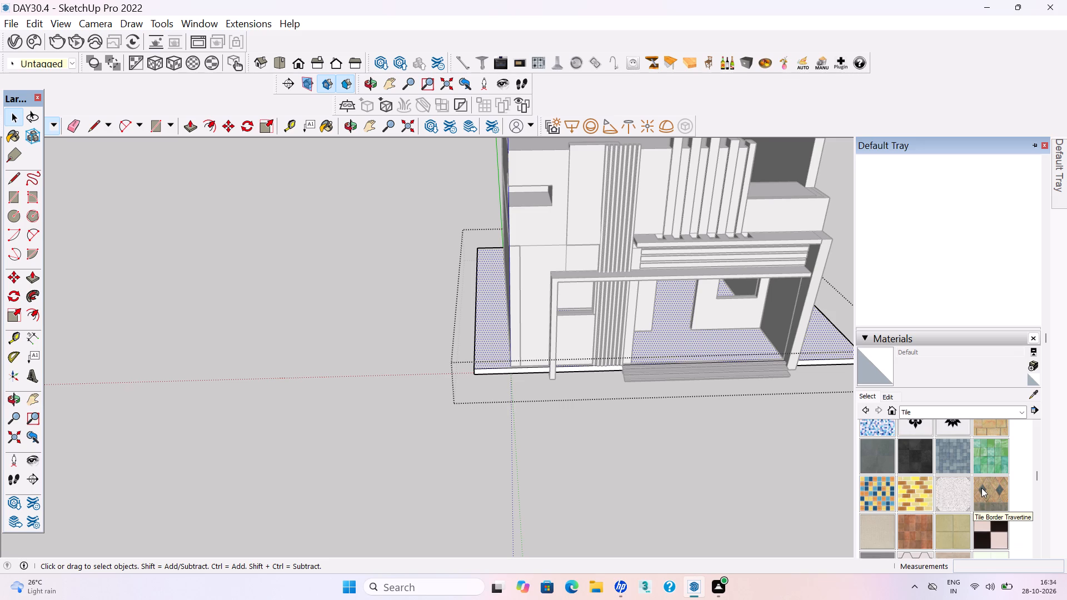
left_click(981, 488)
left_click(488, 351)
scroll(493, 356, "up", 3)
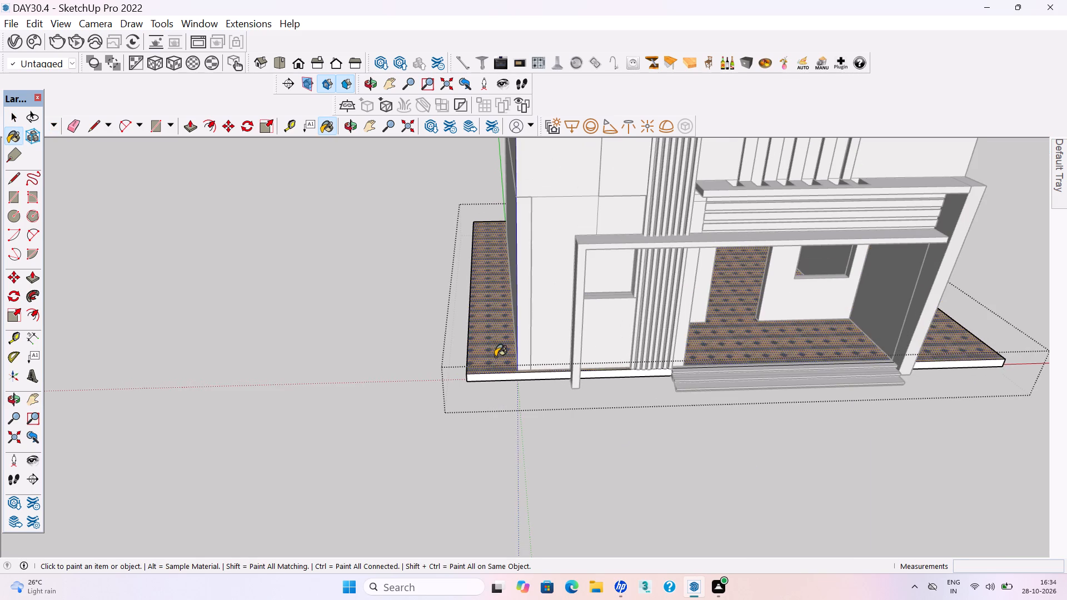
key("space")
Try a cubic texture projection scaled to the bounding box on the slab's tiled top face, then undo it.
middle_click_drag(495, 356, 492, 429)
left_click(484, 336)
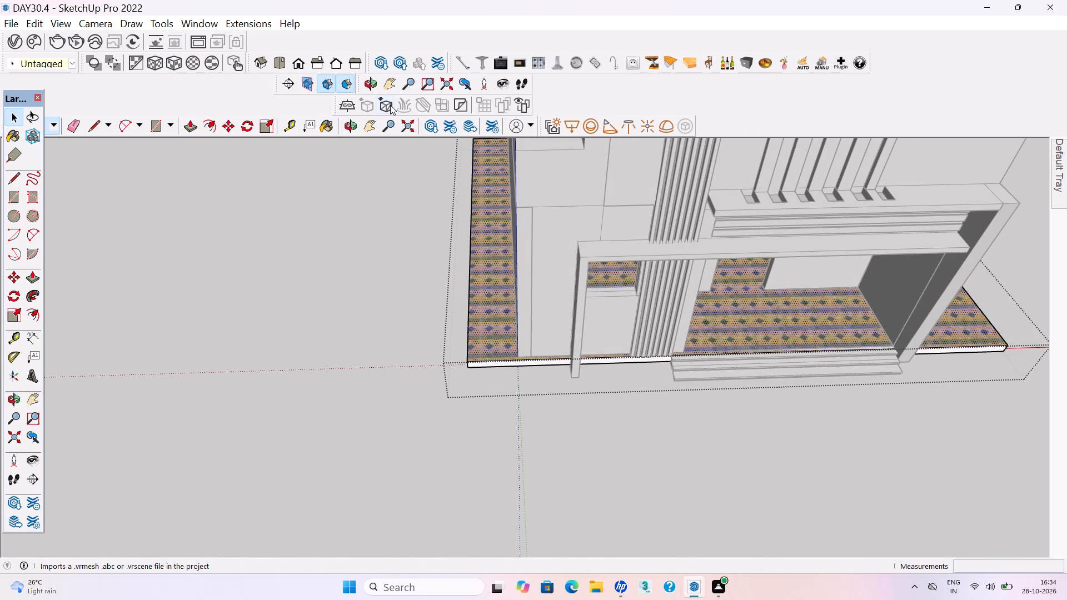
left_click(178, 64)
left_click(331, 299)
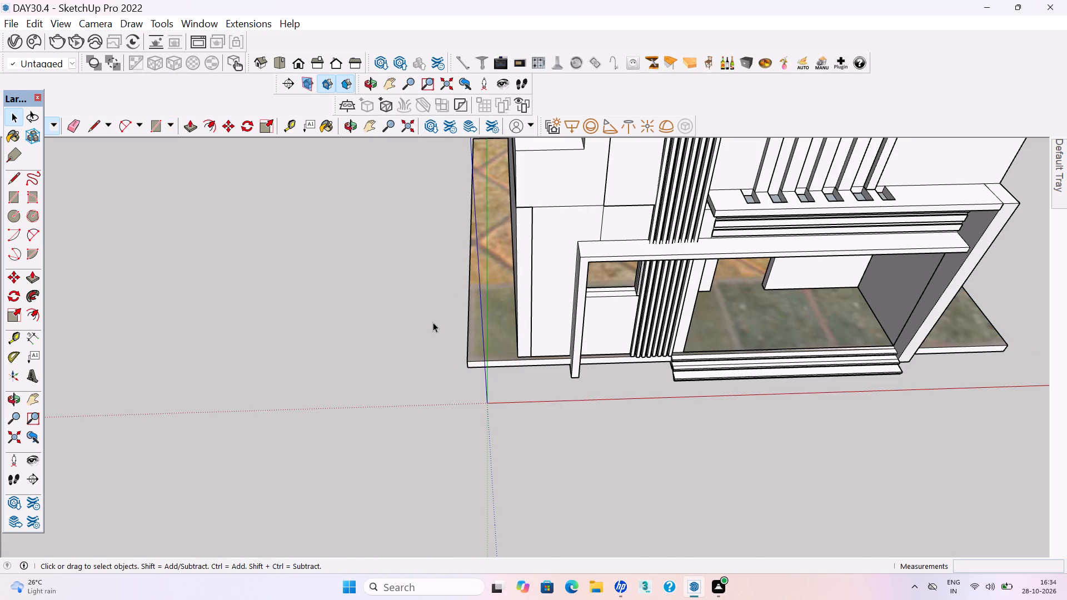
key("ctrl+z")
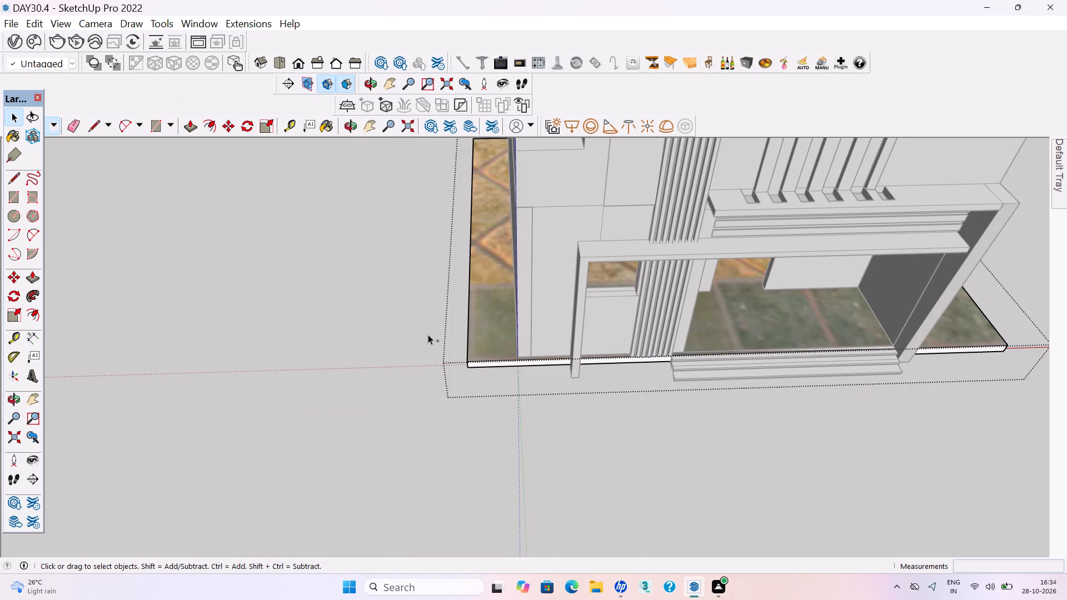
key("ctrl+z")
Close the V-Ray log window and leave the floor slab group.
left_click(895, 19)
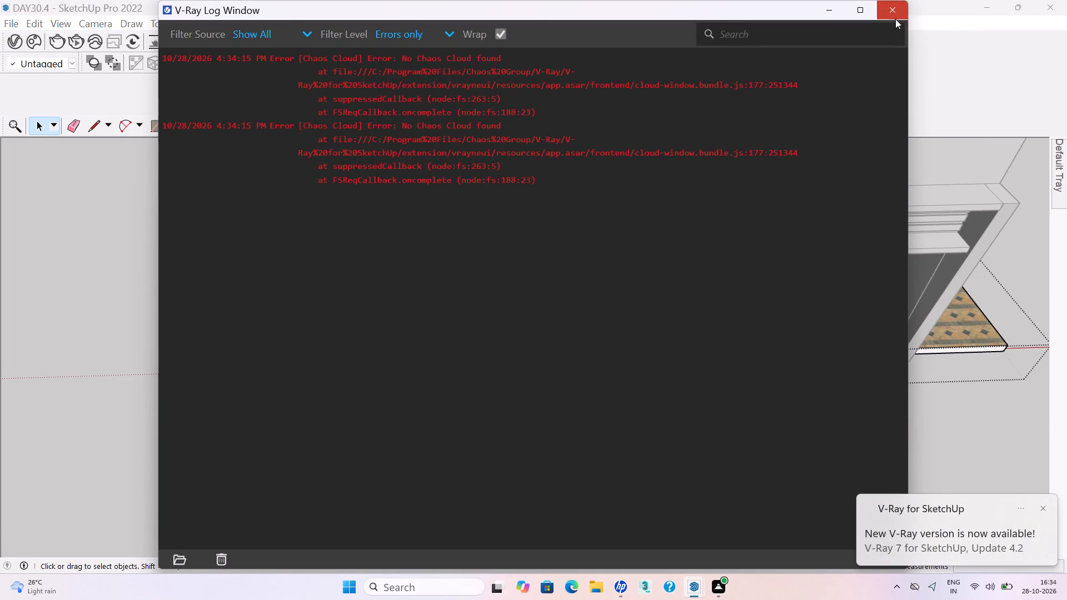
left_click(861, 418)
Save the model with the tiled floor slab.
key("ctrl+s")
key("ctrl+s")
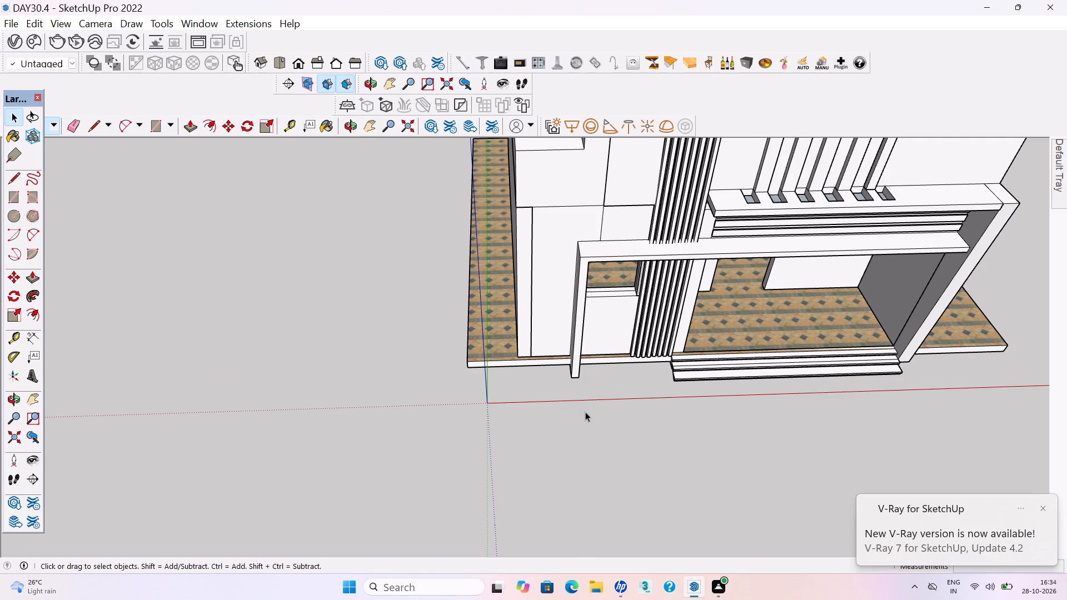
scroll(555, 354, "down", 4)
scroll(536, 292, "down", 5)
left_click(640, 420)
middle_click_drag(809, 375, 611, 293)
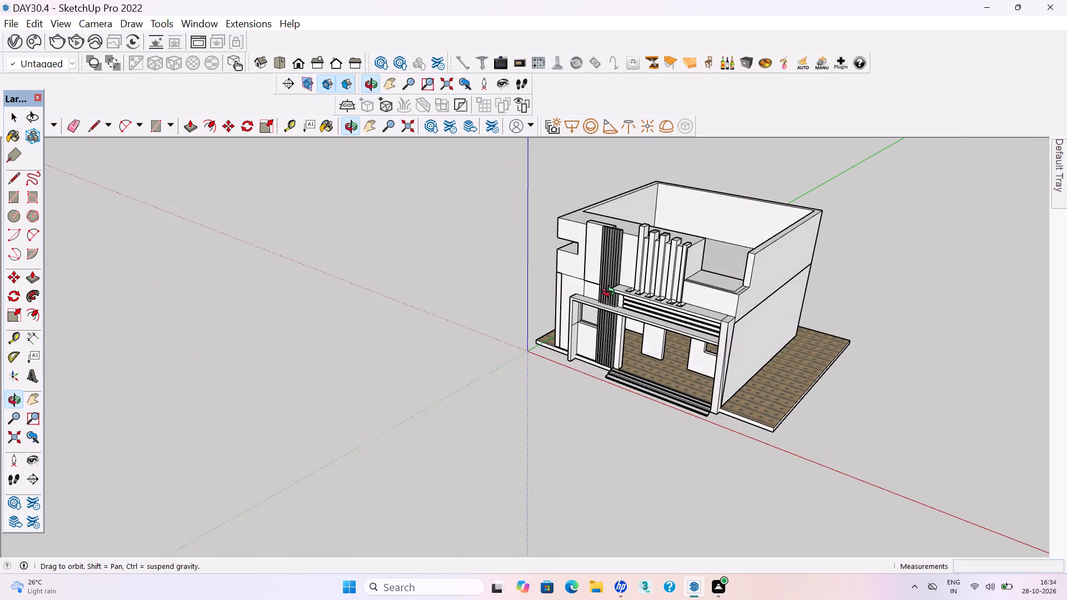
middle_click_drag(611, 293, 794, 323)
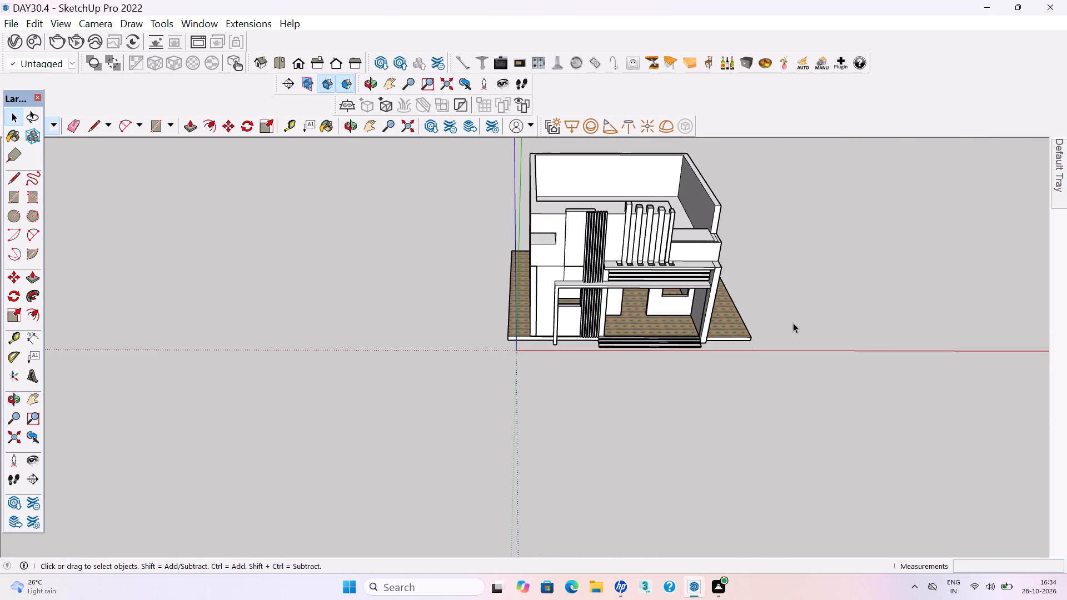
key("ctrl+s")
key("ctrl+s")
key("ctrl+s")
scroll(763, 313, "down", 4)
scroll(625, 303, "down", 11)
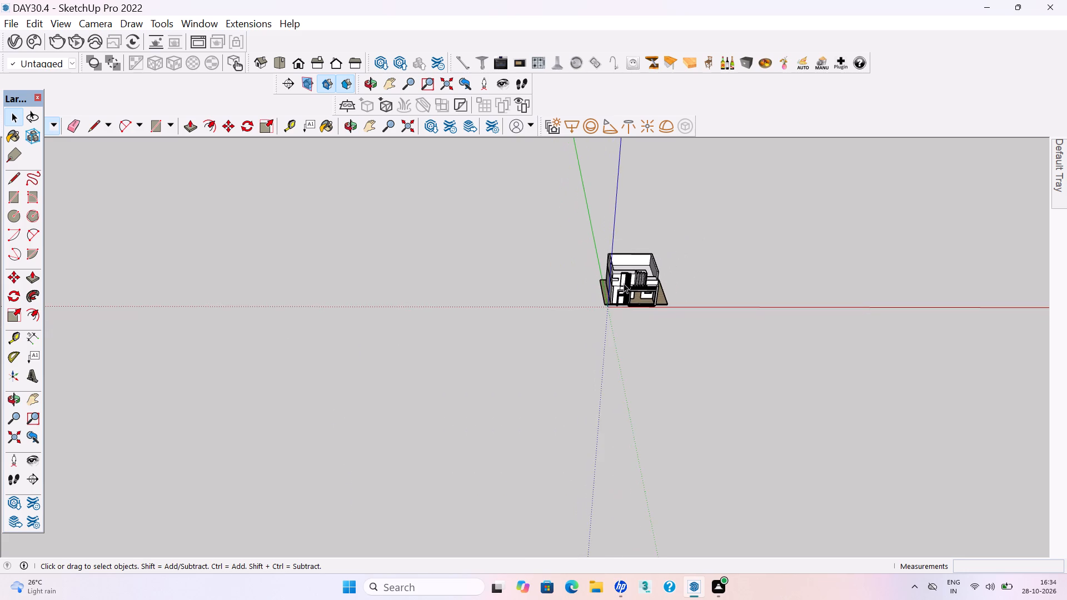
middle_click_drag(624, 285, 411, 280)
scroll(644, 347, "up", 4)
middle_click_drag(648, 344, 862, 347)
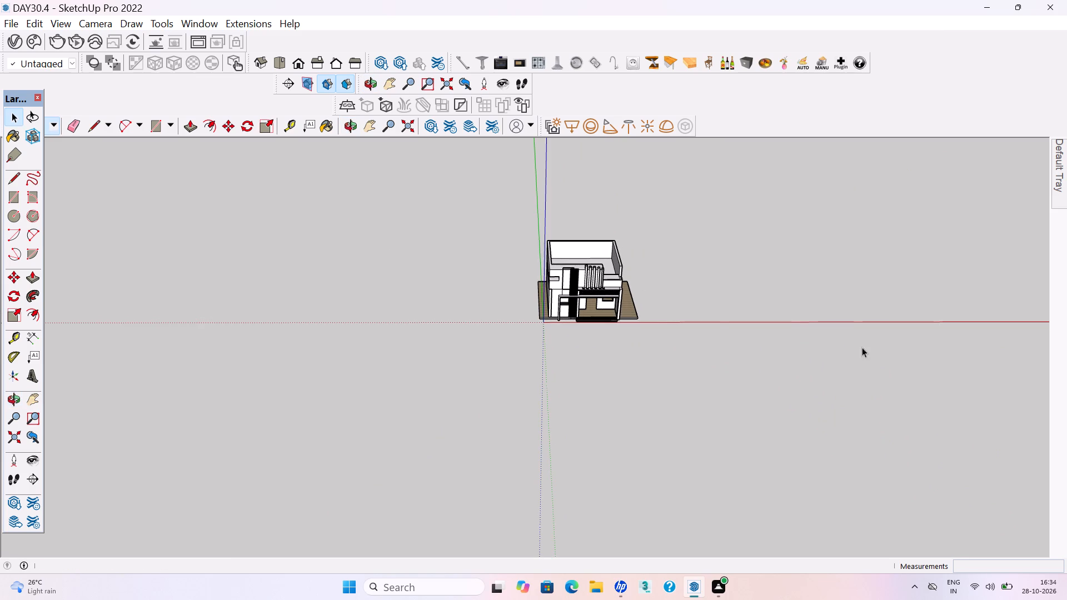